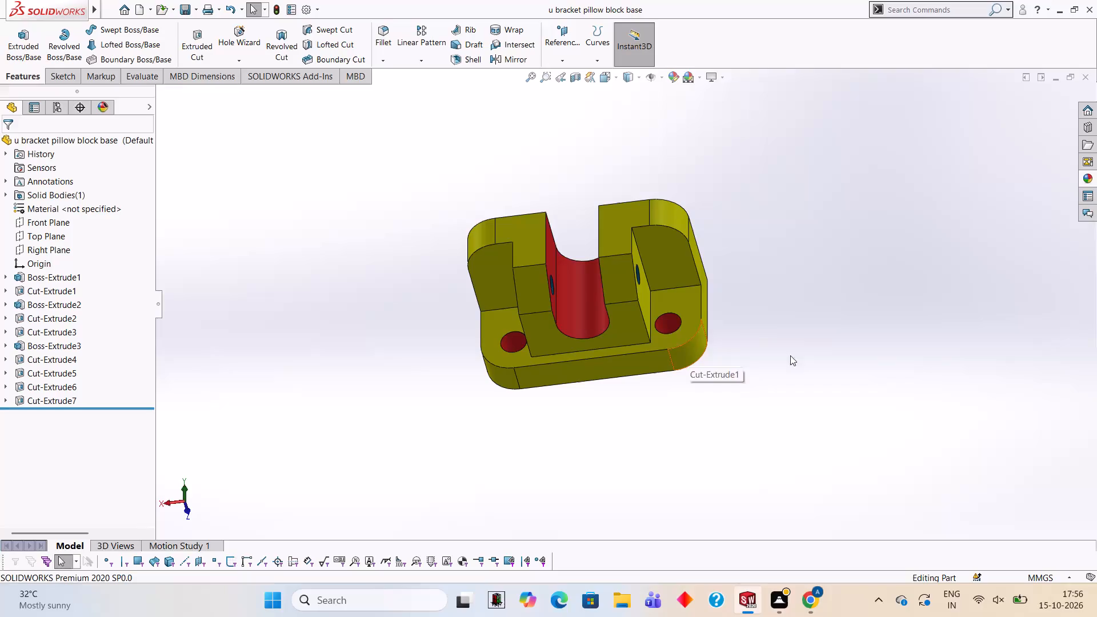
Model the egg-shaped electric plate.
Close the u bracket pillow block base part.
click(1091, 69)
click(1091, 70)
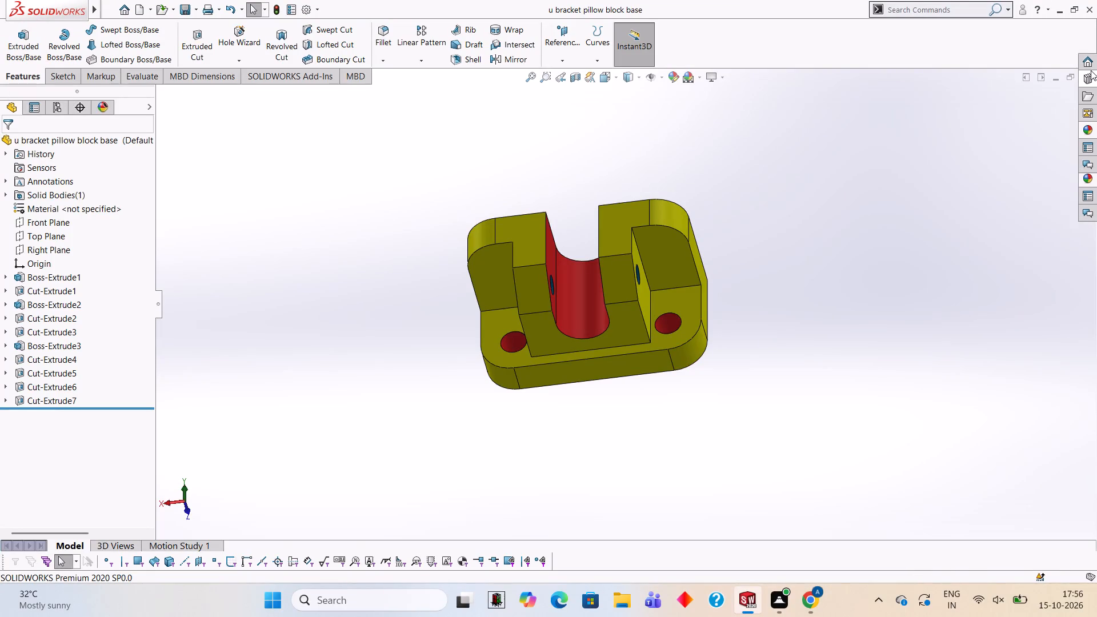
Create a new part document and open a sketch on the Front Plane.
click(139, 15)
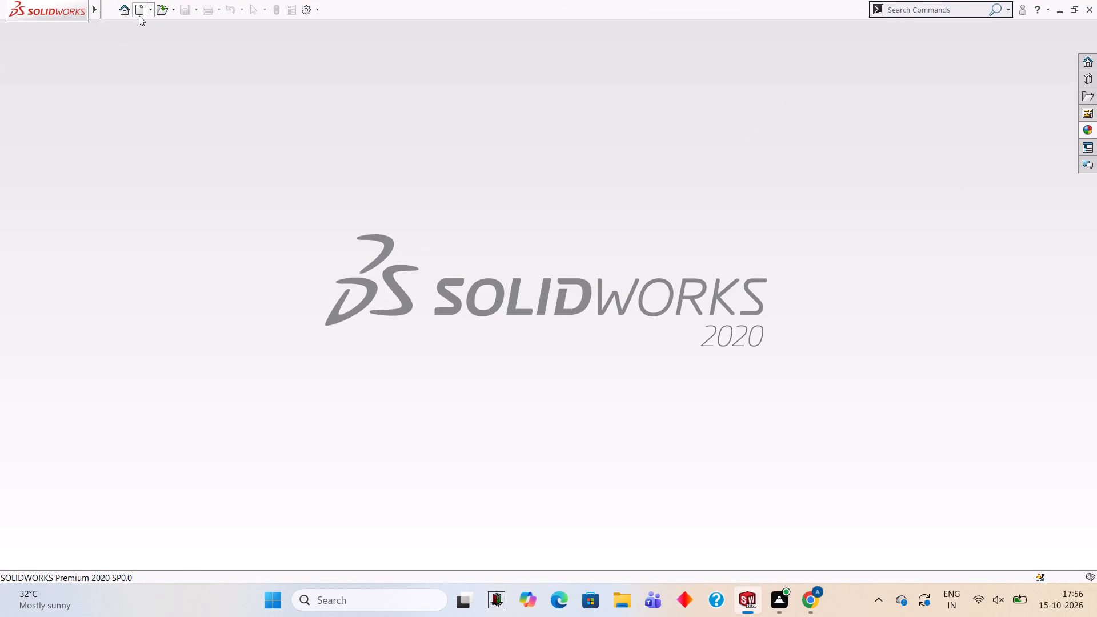
click(459, 452)
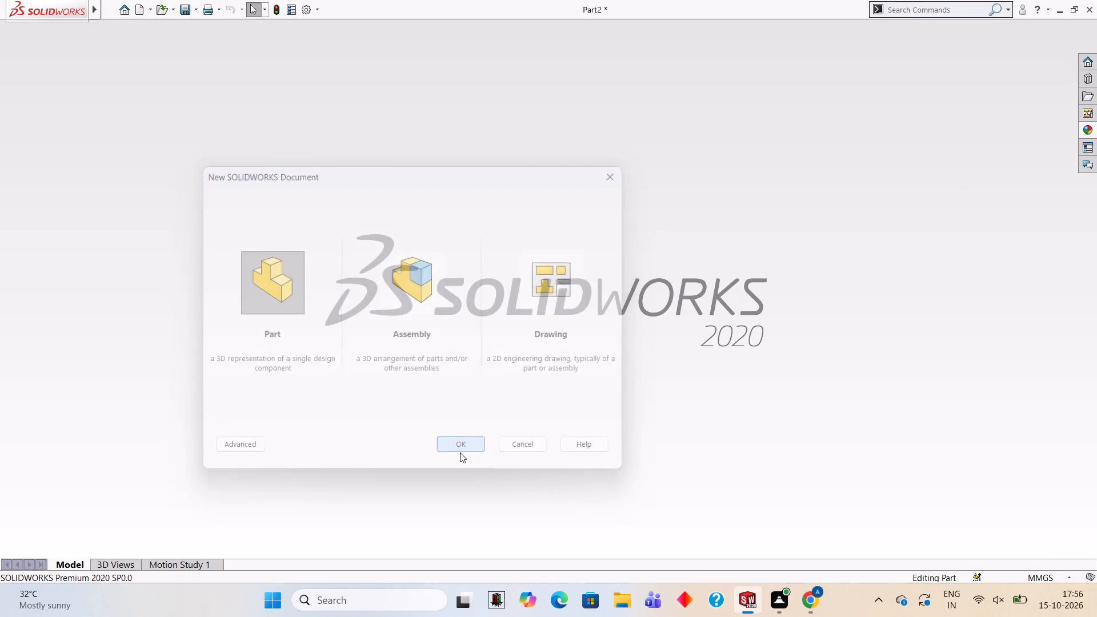
click(61, 211)
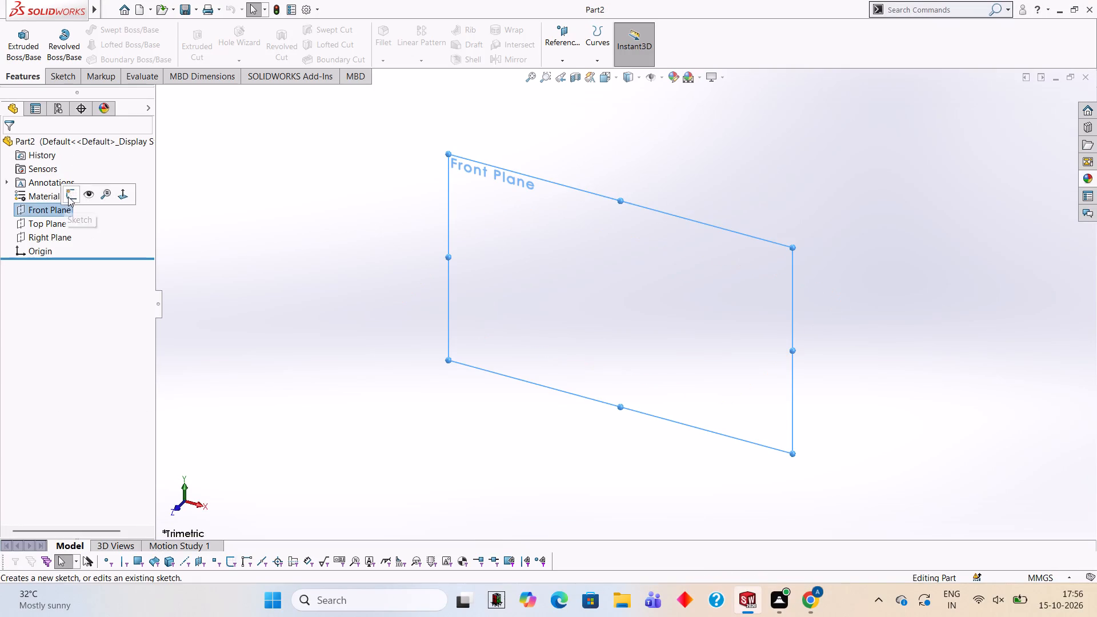
click(70, 194)
click(490, 306)
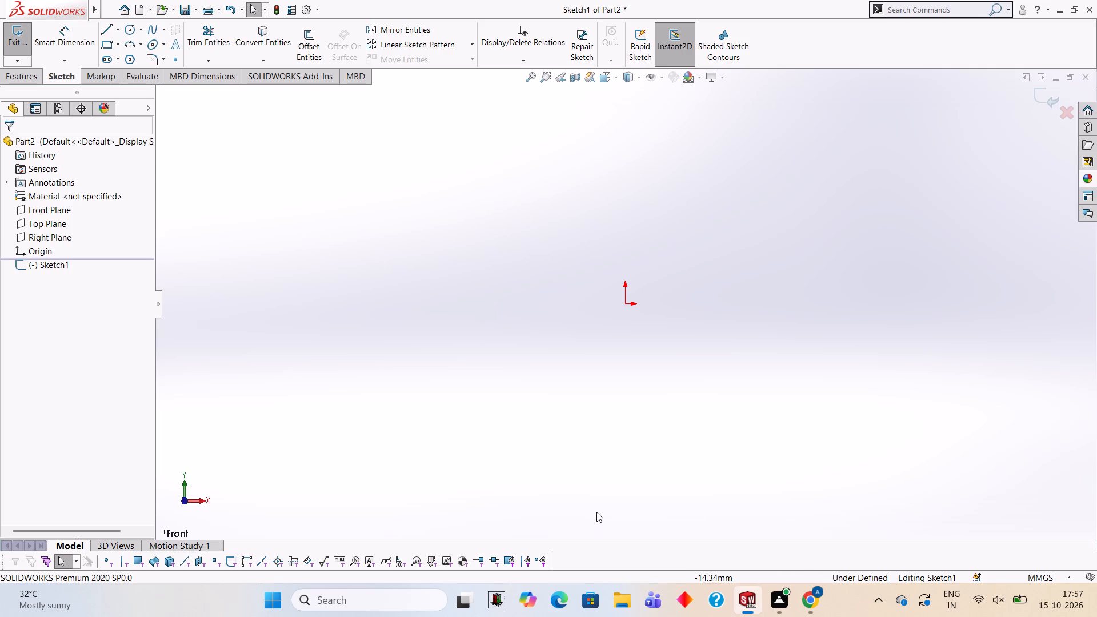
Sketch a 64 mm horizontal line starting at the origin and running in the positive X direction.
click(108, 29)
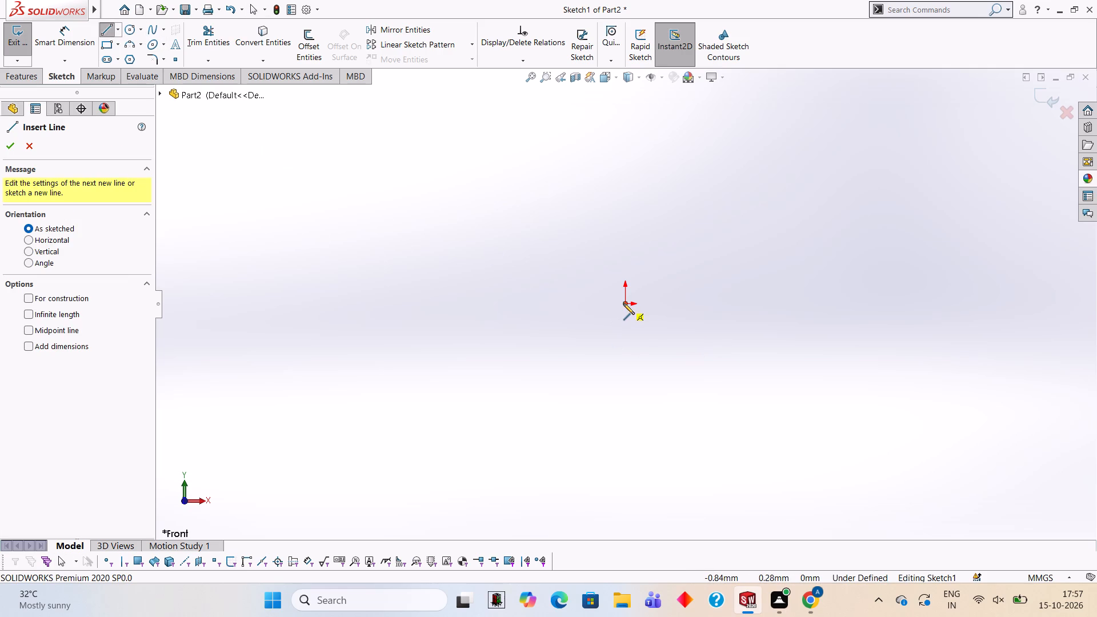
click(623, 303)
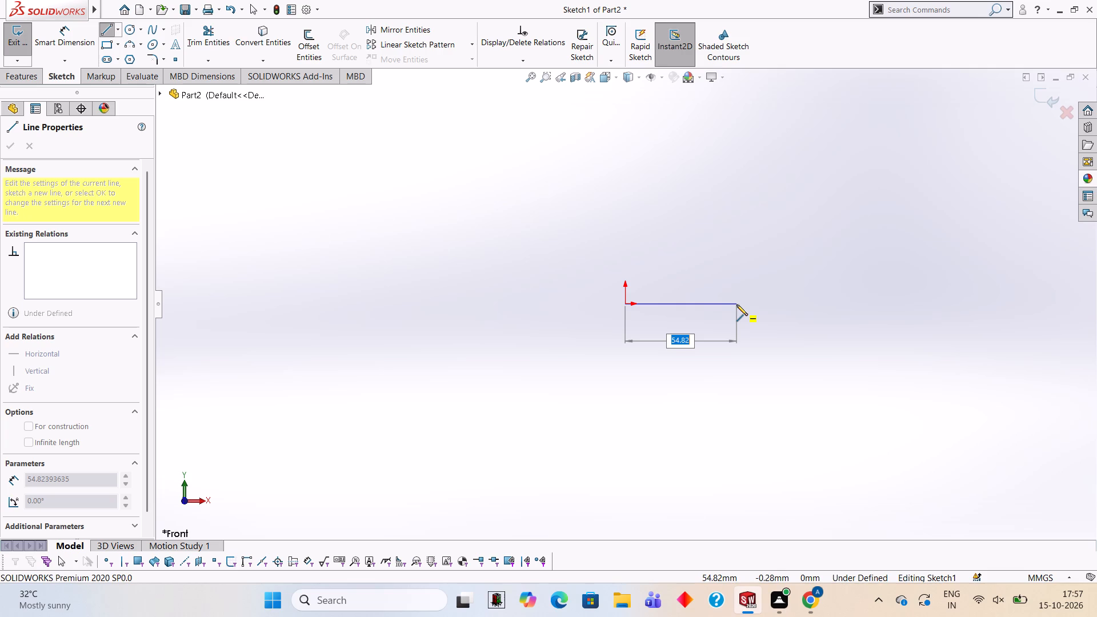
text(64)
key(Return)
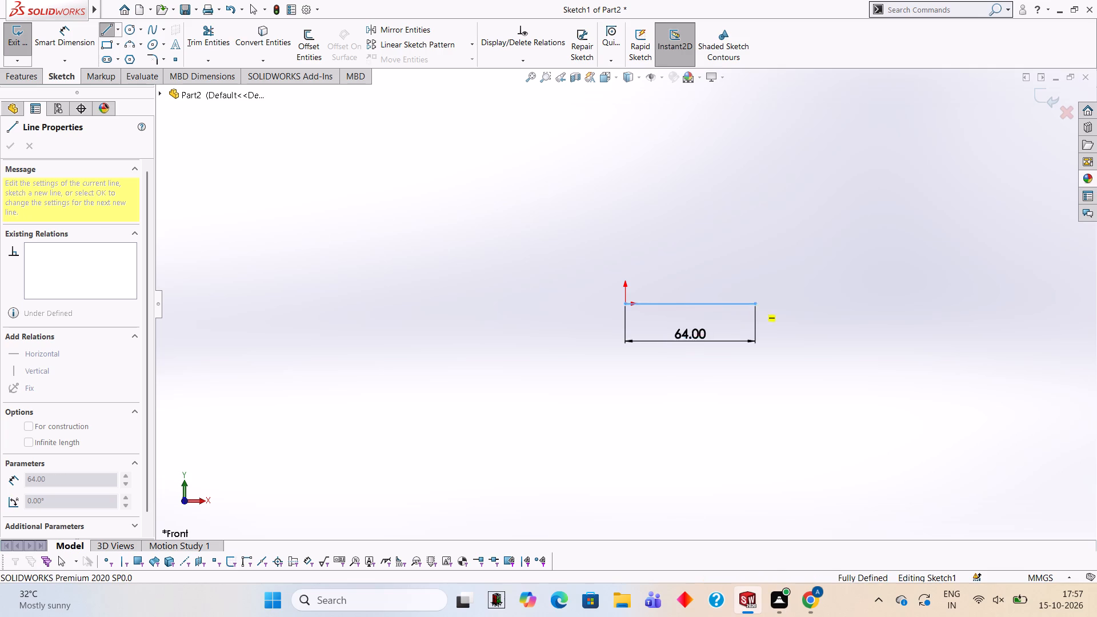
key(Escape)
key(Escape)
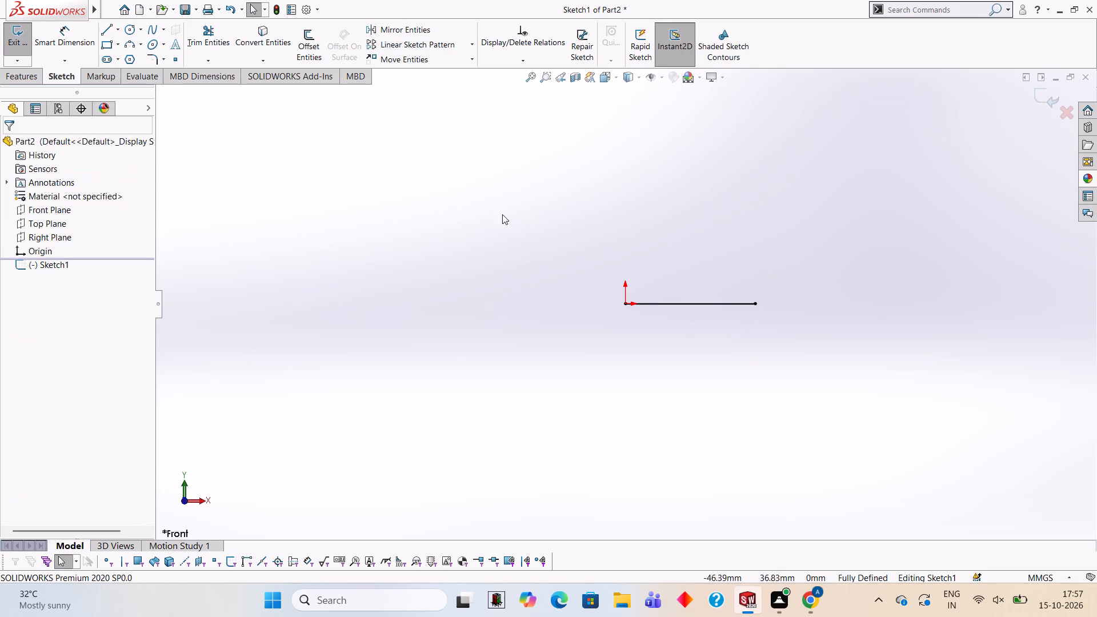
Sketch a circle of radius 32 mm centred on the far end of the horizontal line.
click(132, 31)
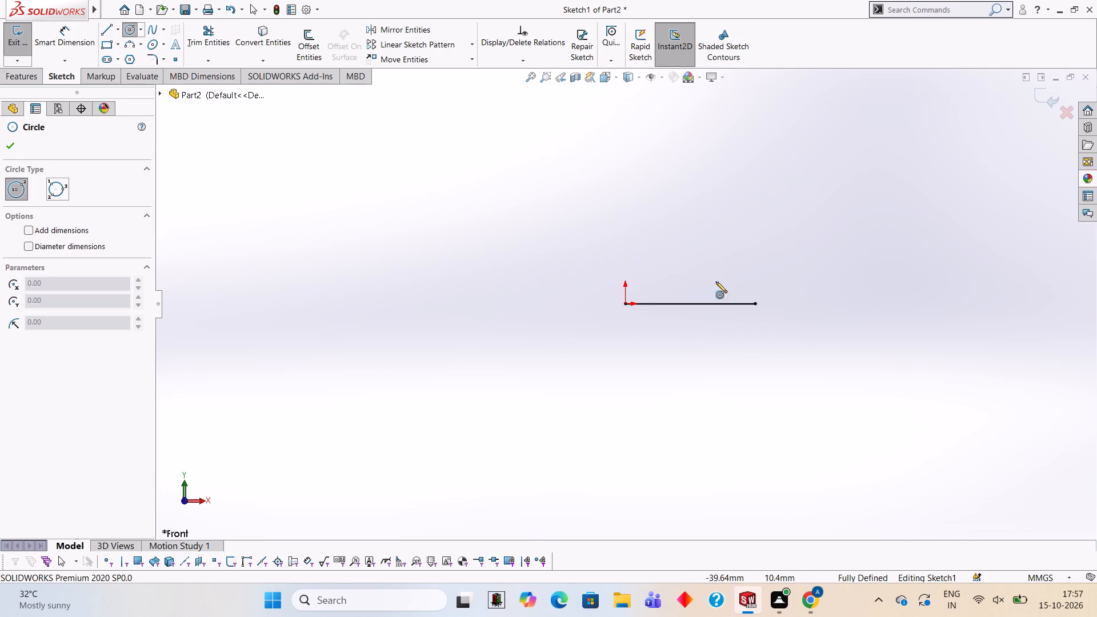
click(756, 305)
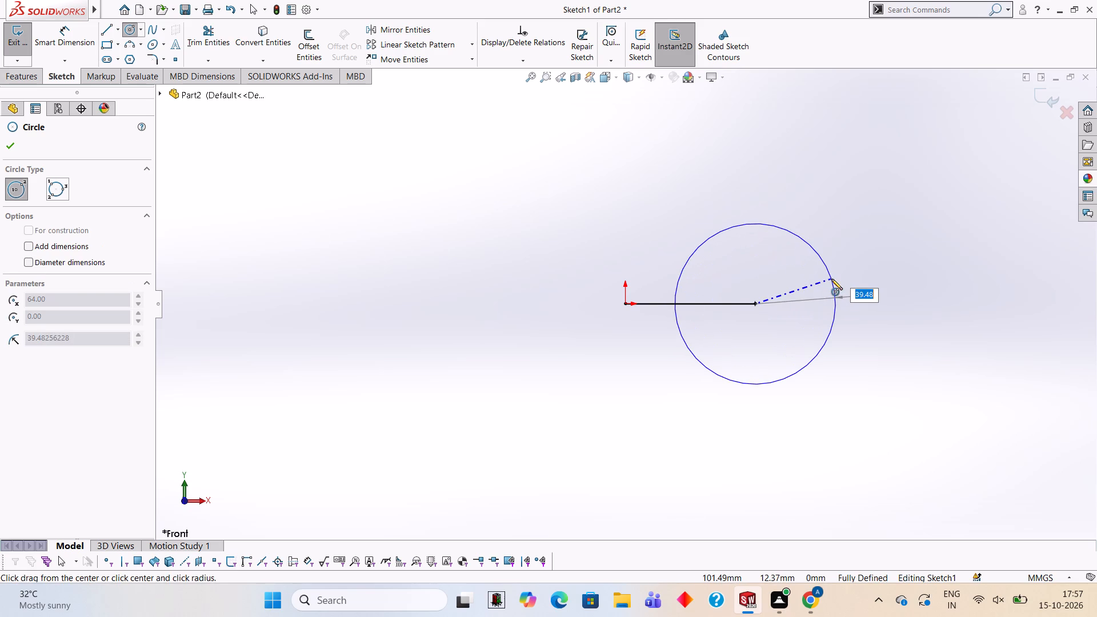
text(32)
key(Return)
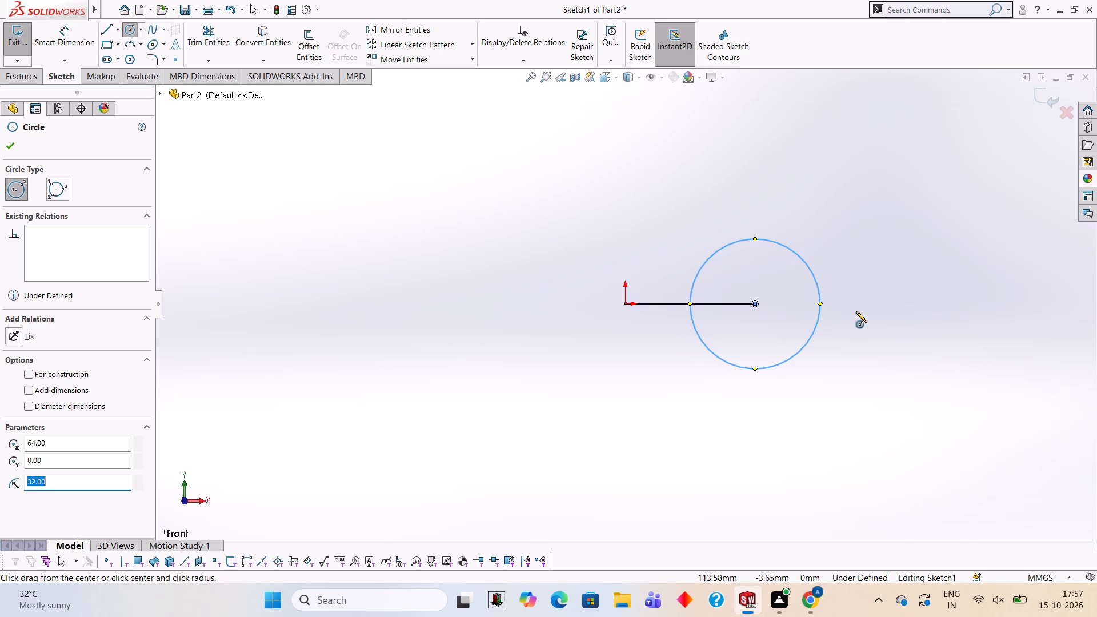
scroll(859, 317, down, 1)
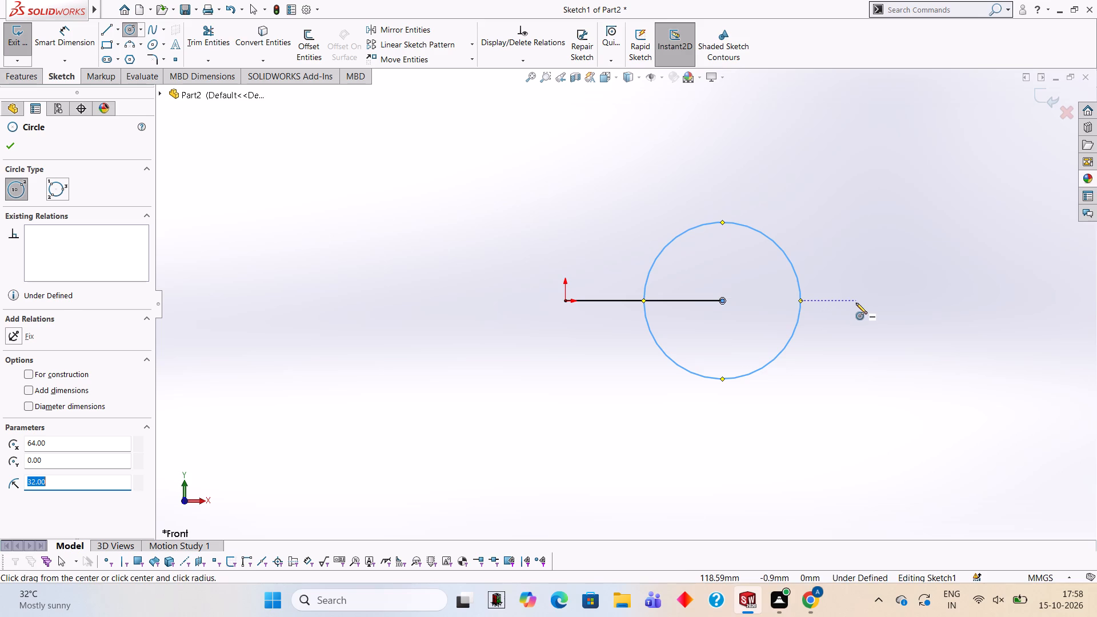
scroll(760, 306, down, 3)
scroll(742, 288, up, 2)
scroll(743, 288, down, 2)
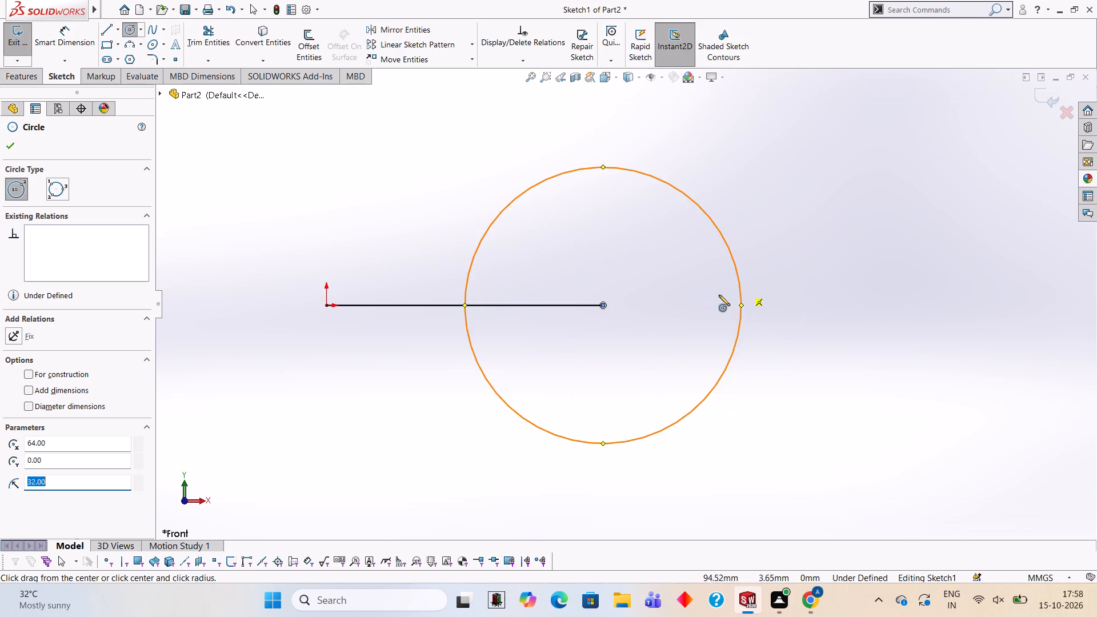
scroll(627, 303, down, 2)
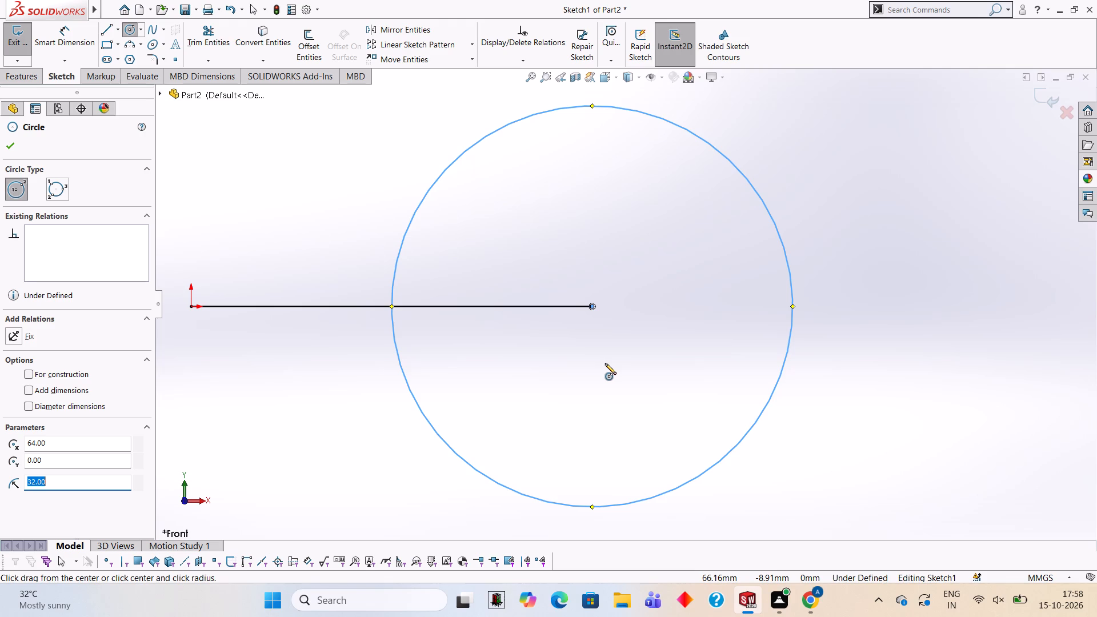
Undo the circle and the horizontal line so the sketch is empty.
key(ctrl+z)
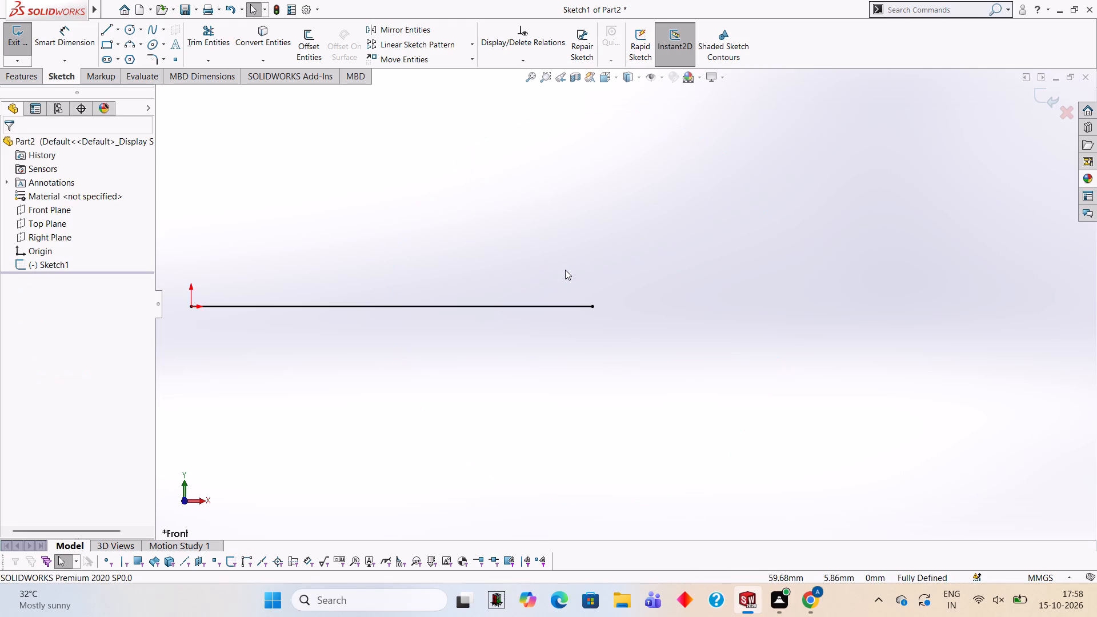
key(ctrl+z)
Sketch a 76 mm vertical line straight down from the origin.
scroll(454, 277, up, 3)
scroll(357, 307, down, 1)
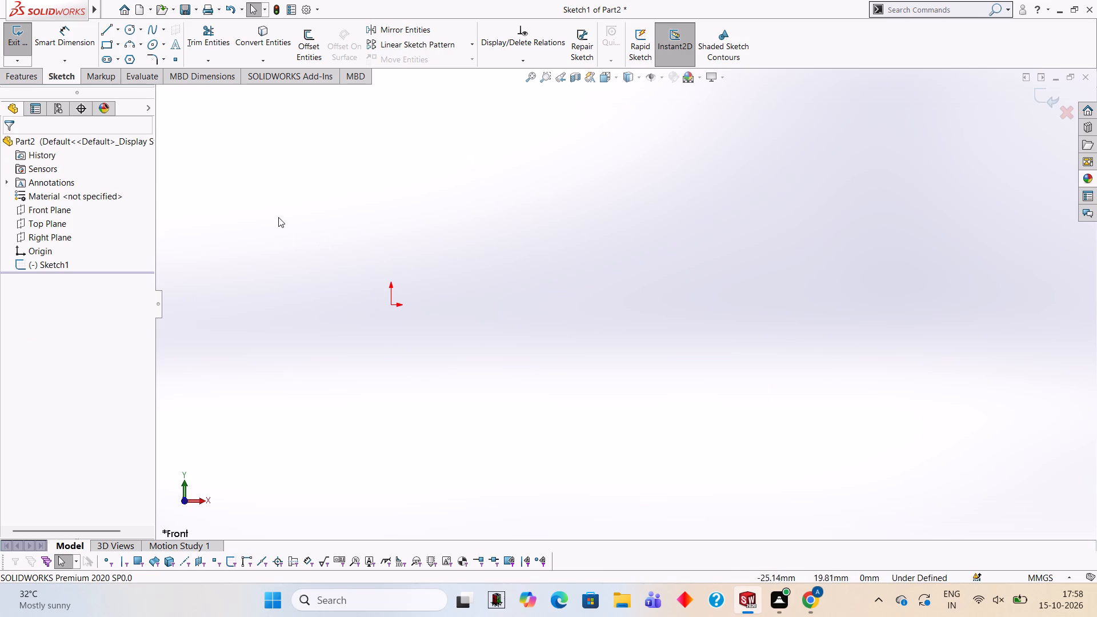
scroll(352, 315, up, 2)
scroll(352, 315, down, 2)
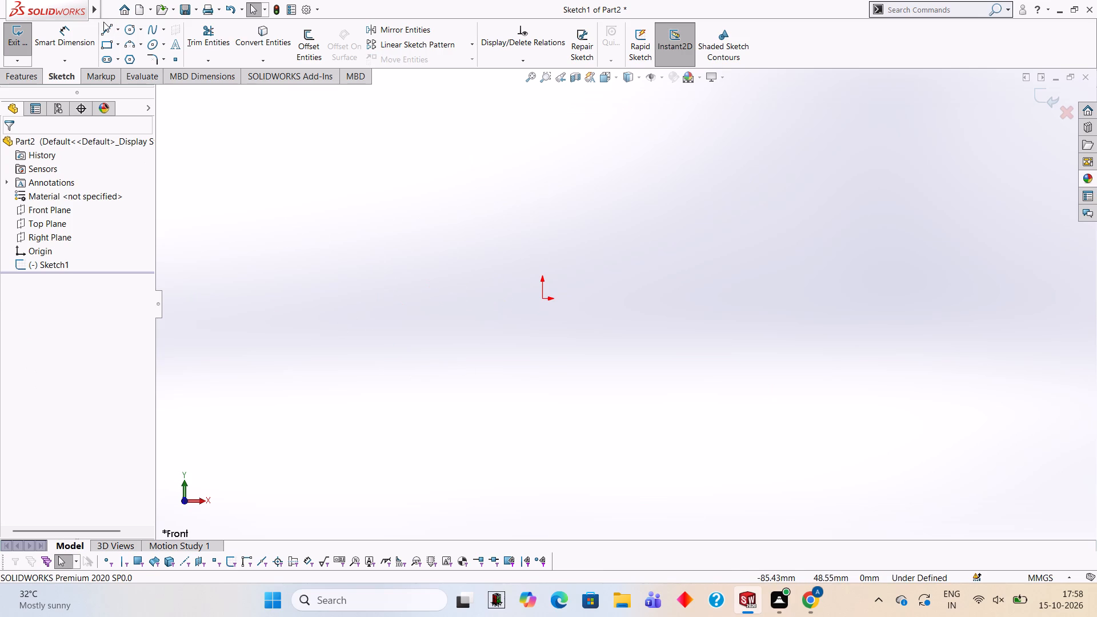
click(106, 27)
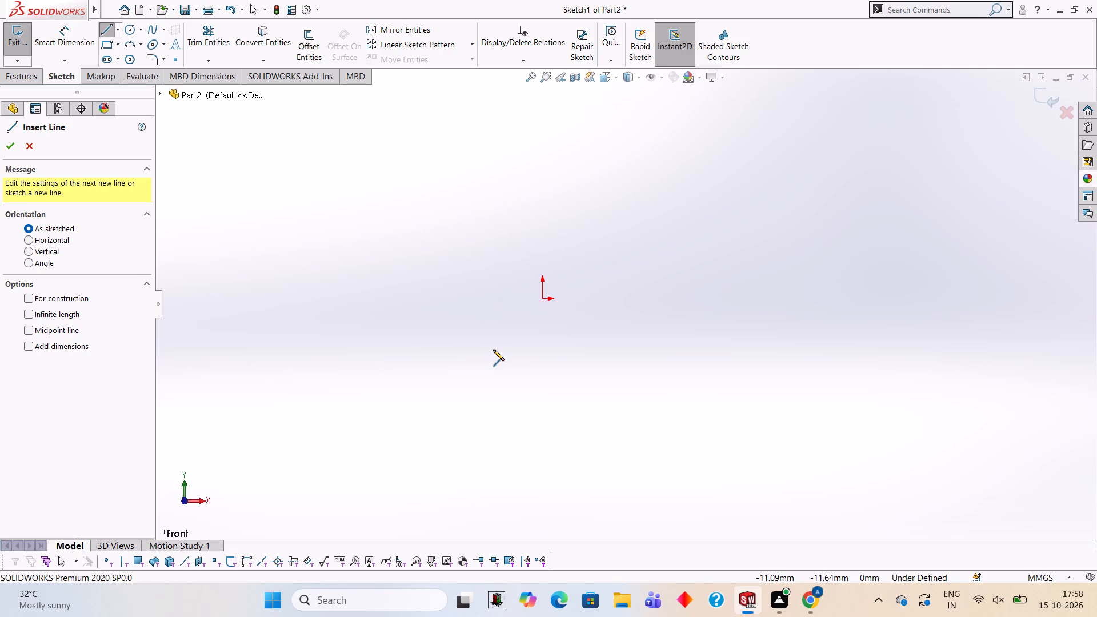
click(542, 299)
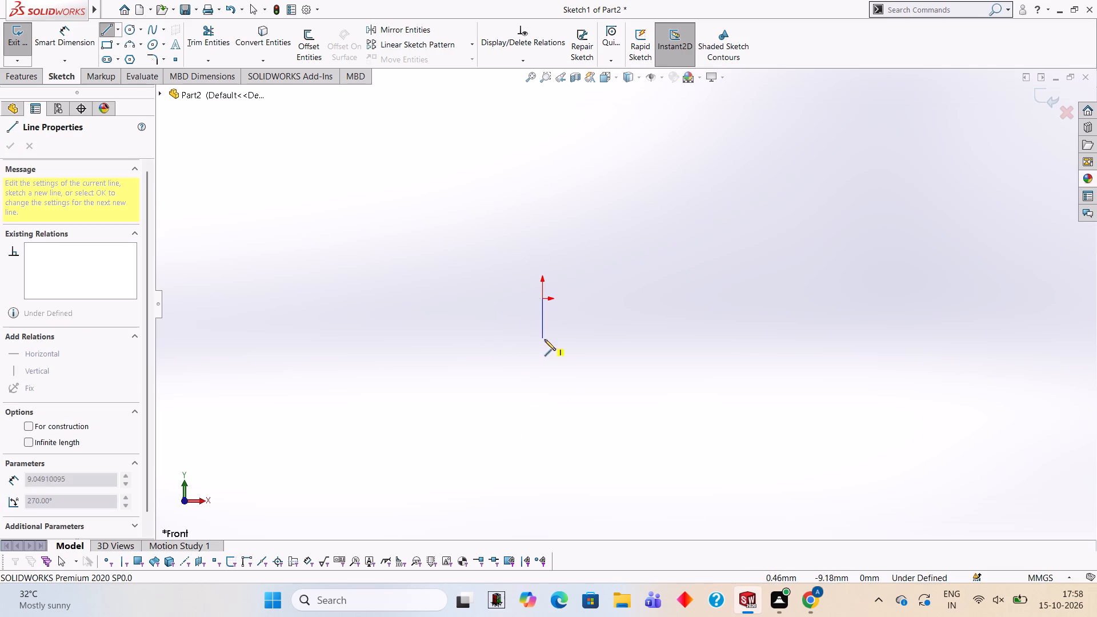
text(76)
key(Return)
scroll(616, 368, up, 3)
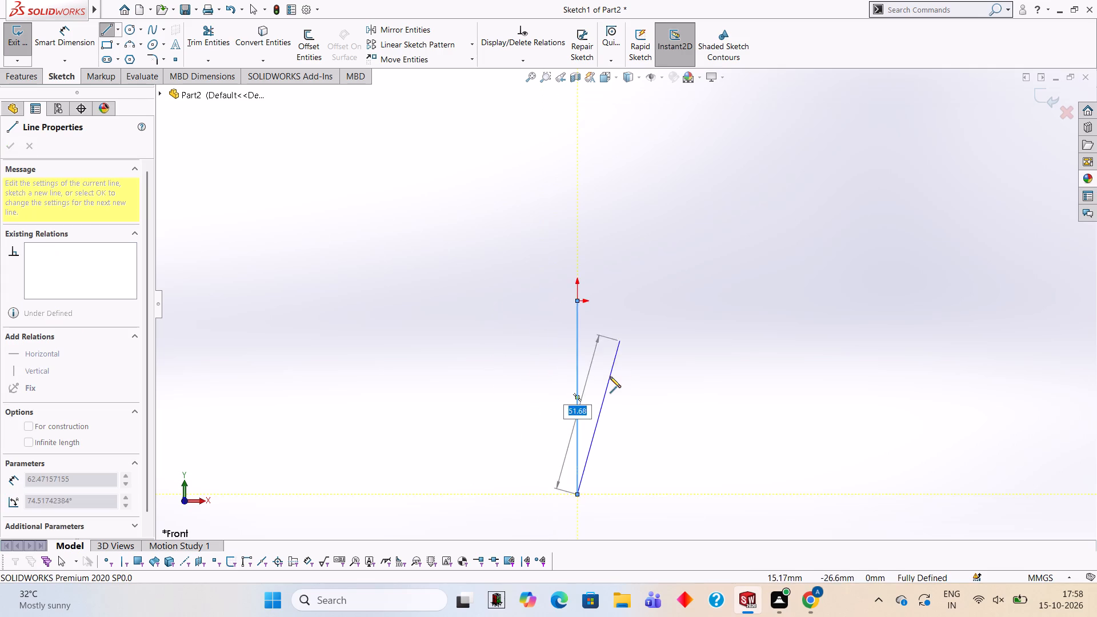
scroll(610, 376, down, 3)
scroll(608, 379, up, 5)
scroll(600, 389, down, 2)
key(Escape)
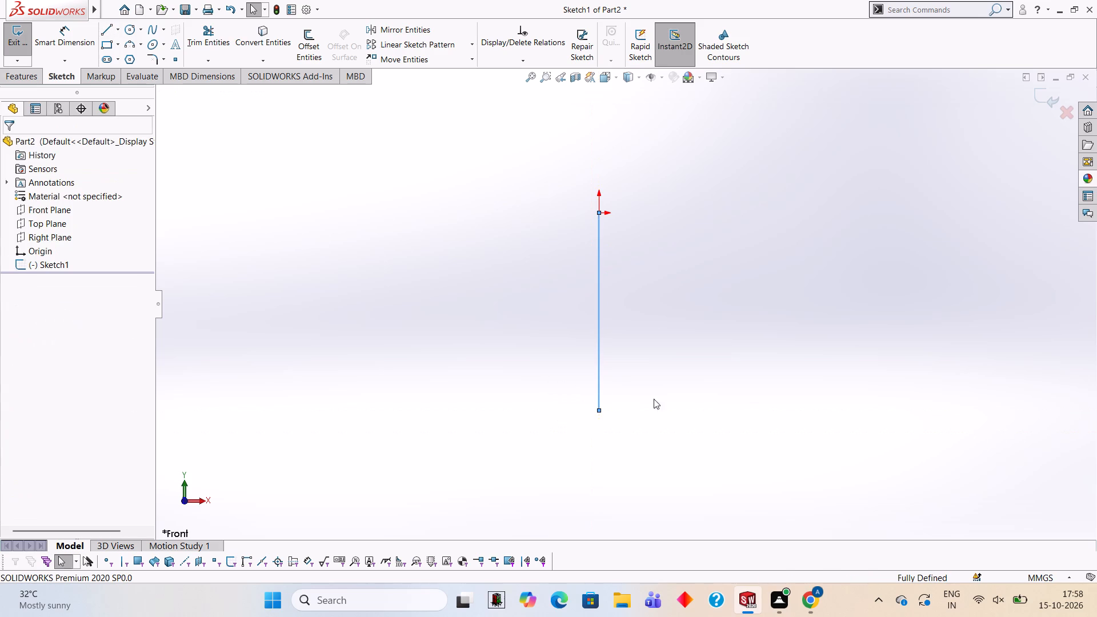
scroll(595, 178, down, 2)
scroll(671, 327, up, 2)
scroll(671, 327, down, 1)
key(Escape)
key(Escape)
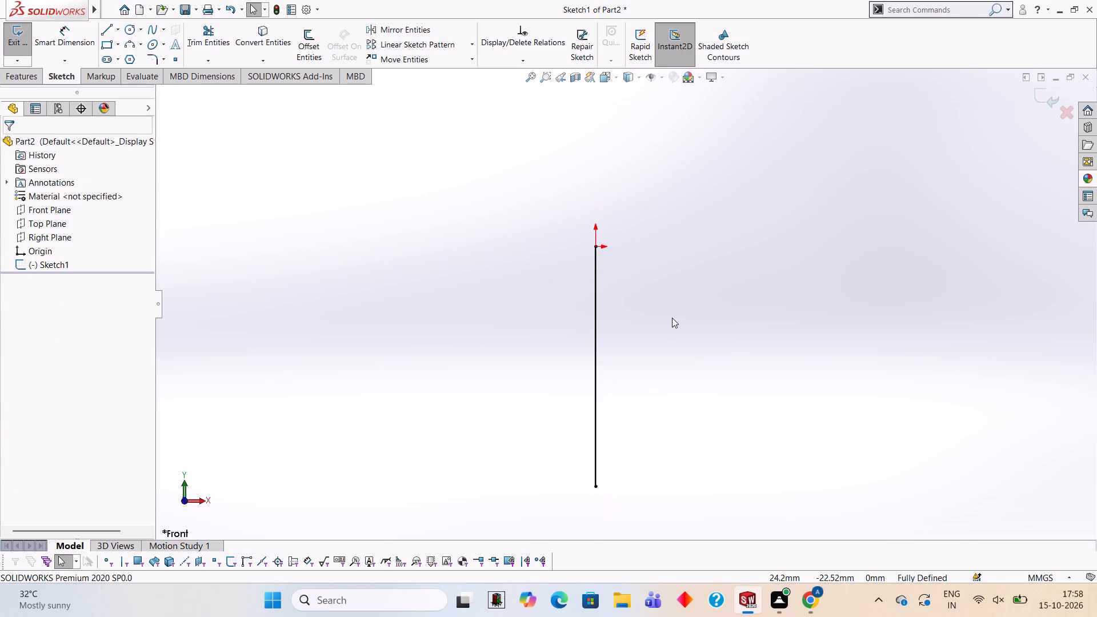
key(Escape)
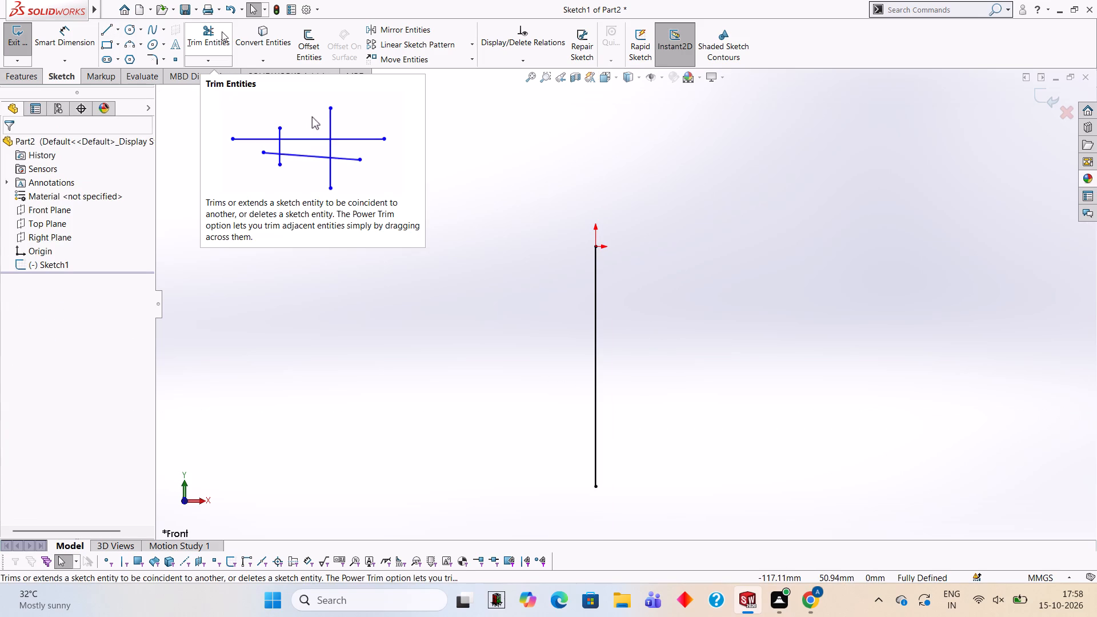
Sketch a 12 mm vertical line straight up from the origin.
click(99, 28)
click(102, 30)
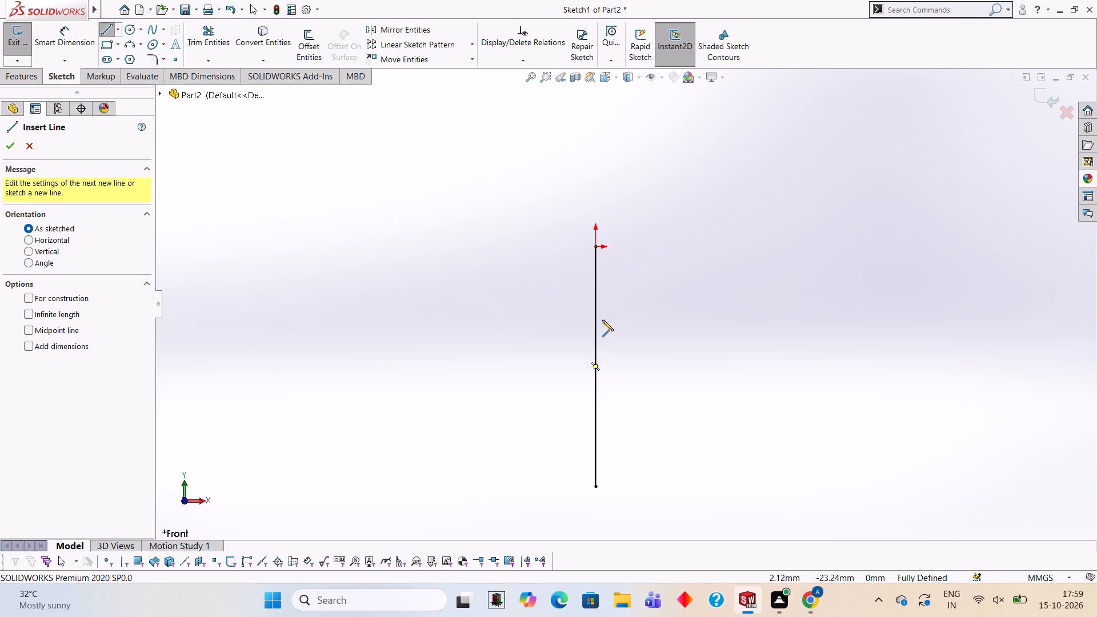
click(595, 245)
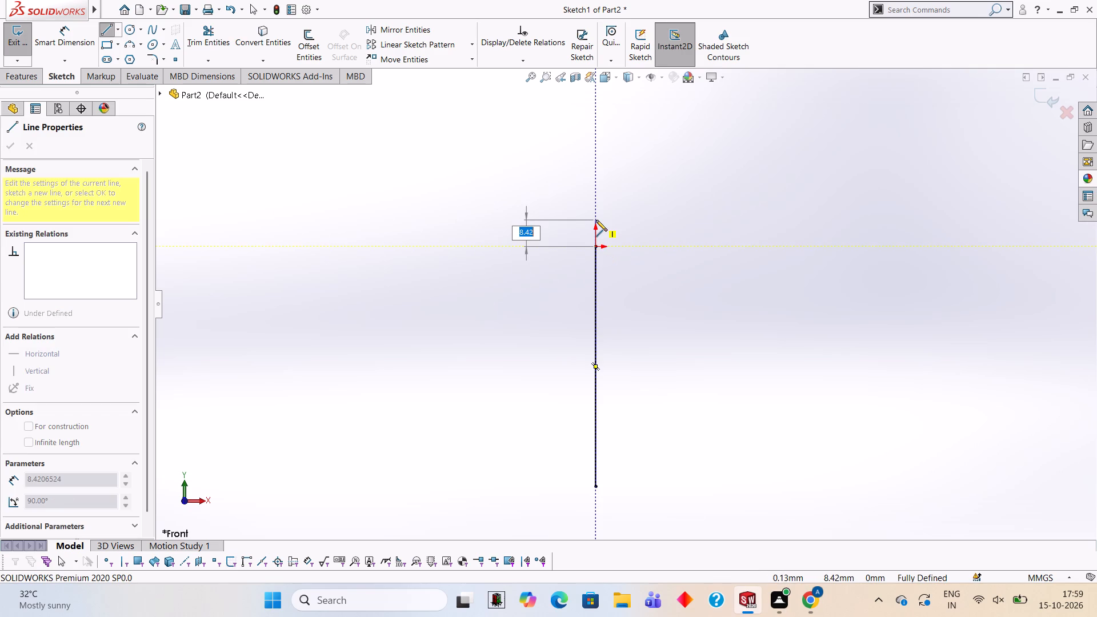
text(12)
key(Return)
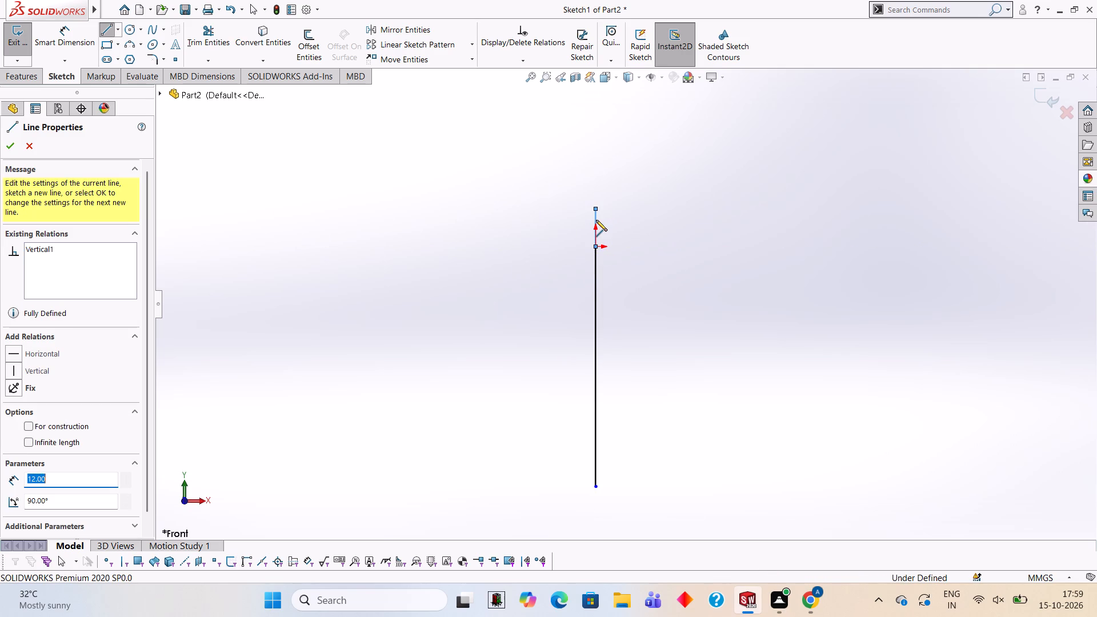
key(Escape)
key(Escape)
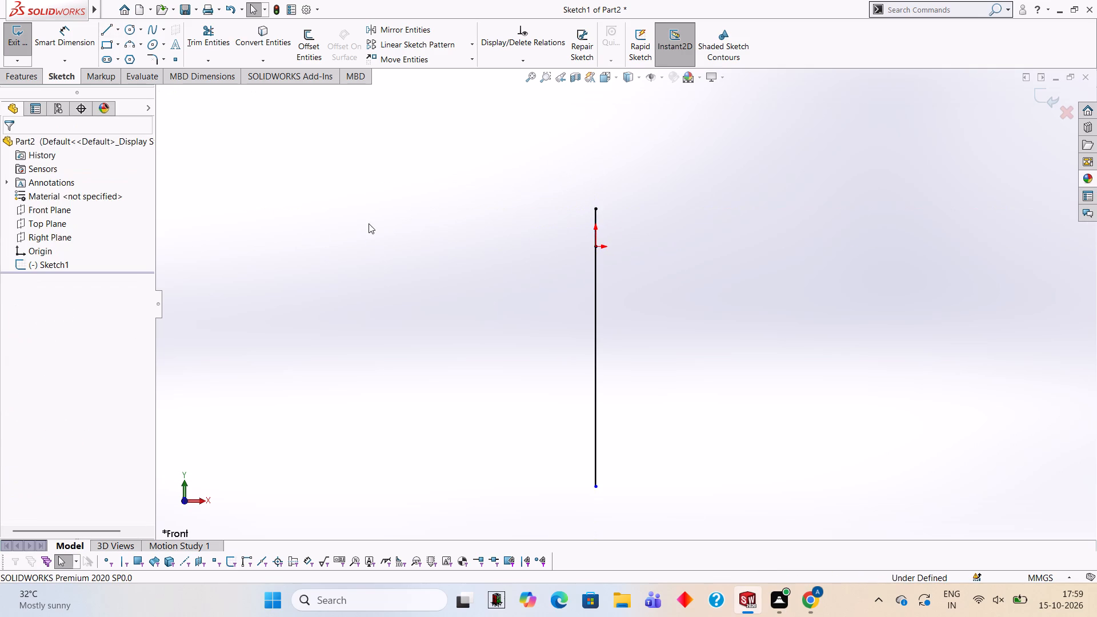
Sketch a 12 mm vertical line straight down from the lower end of the 76 mm line.
scroll(612, 364, up, 3)
scroll(612, 360, down, 2)
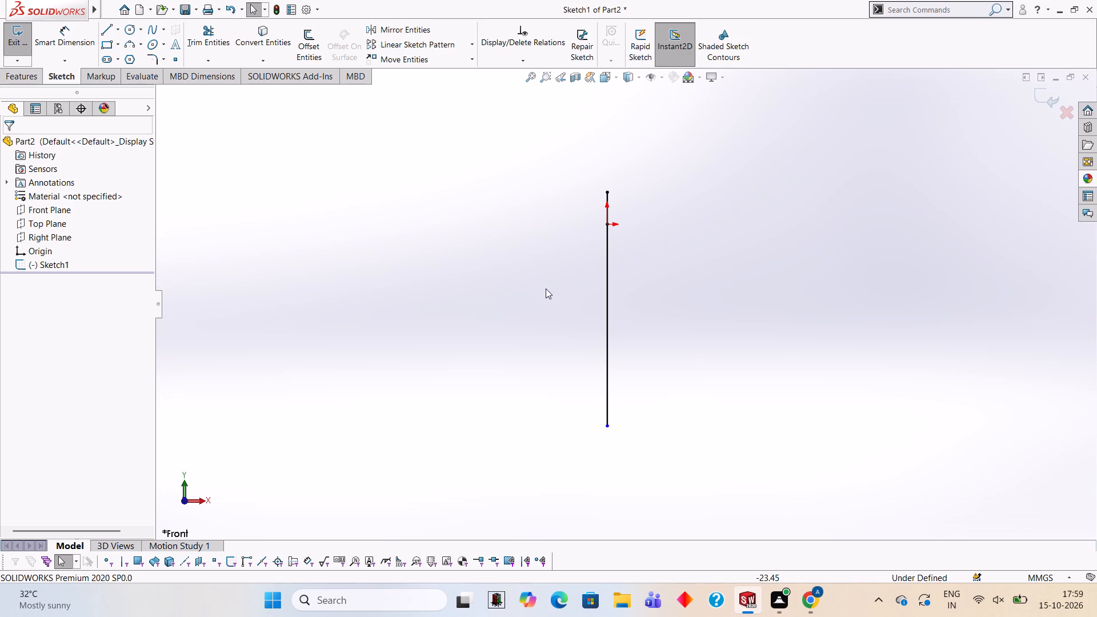
click(111, 23)
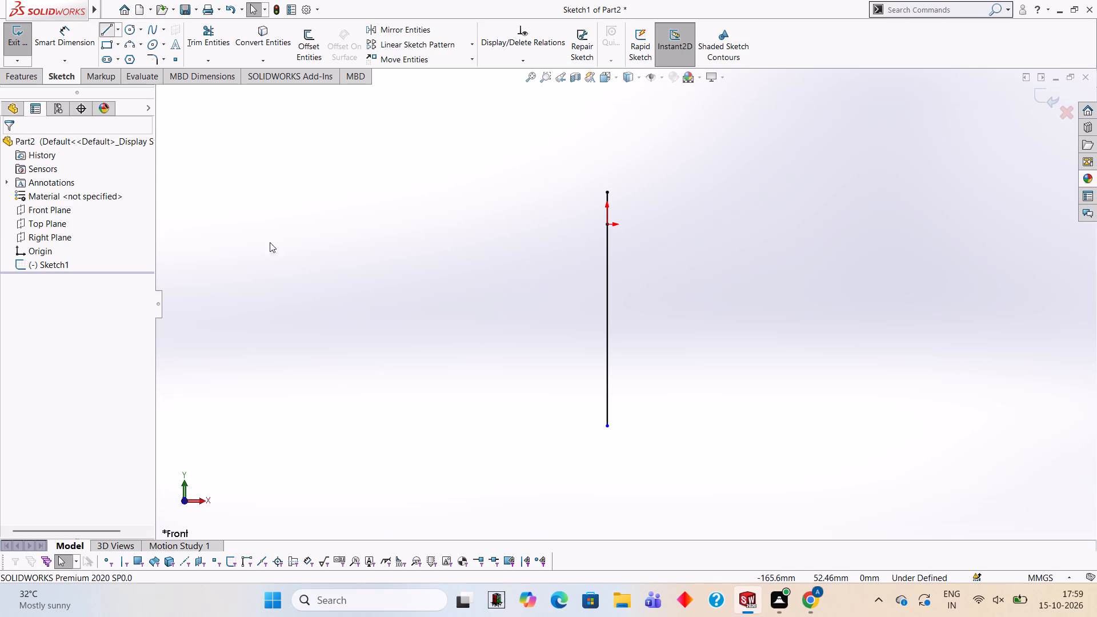
click(606, 425)
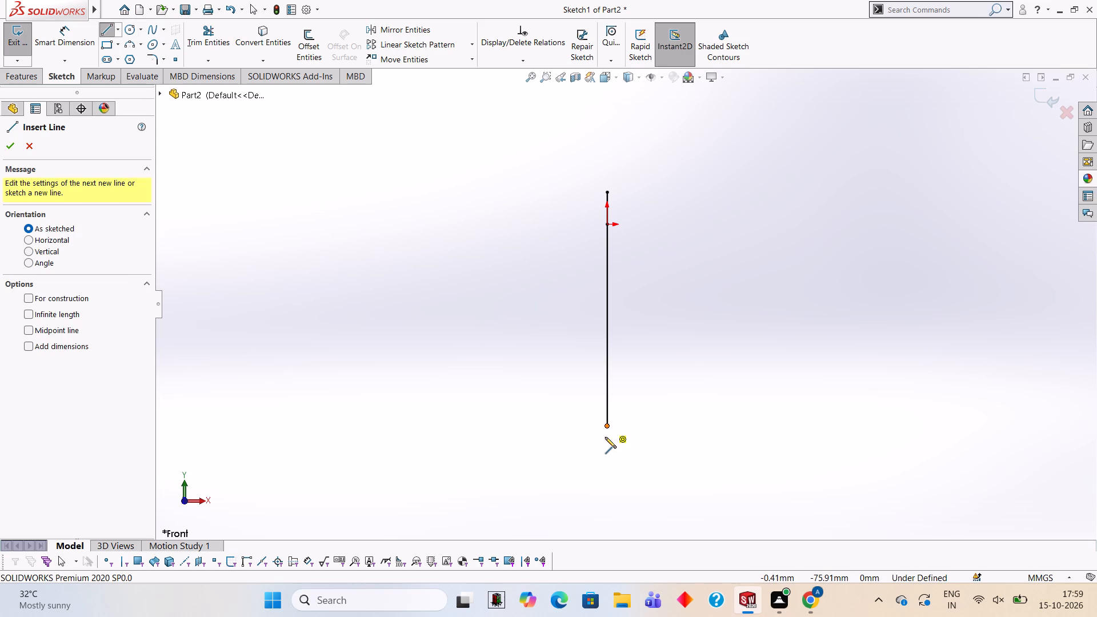
text(12)
key(Return)
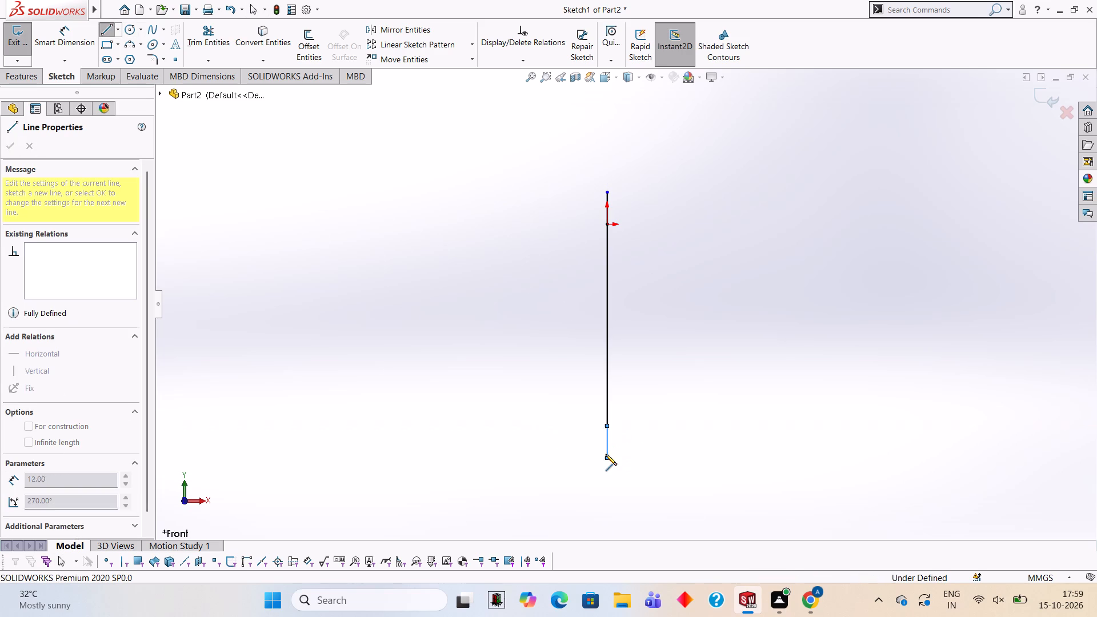
key(Escape)
key(Escape)
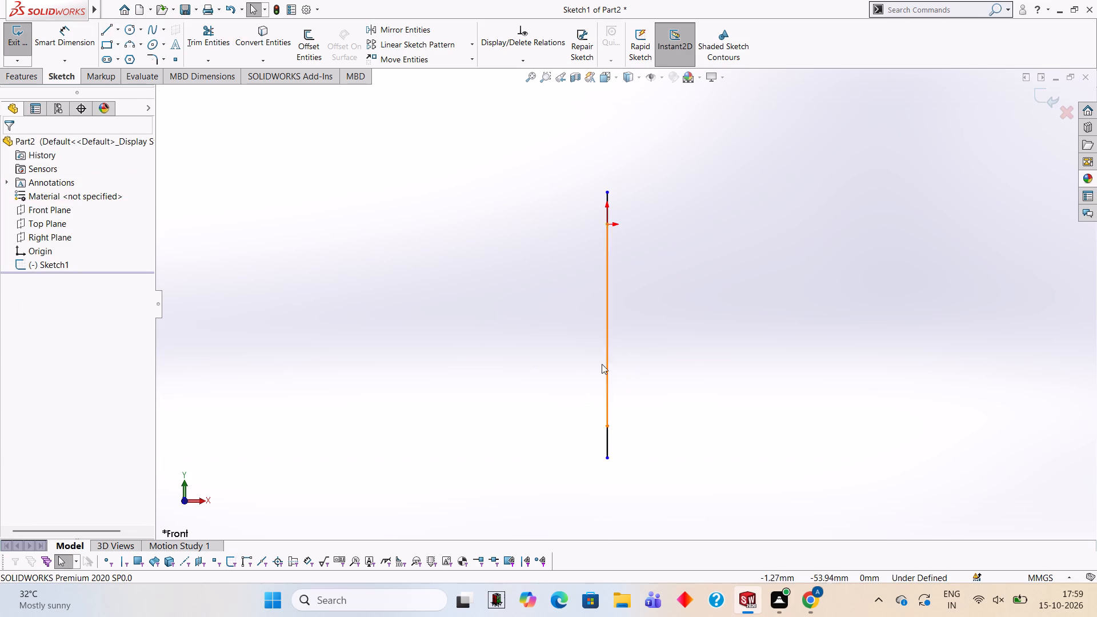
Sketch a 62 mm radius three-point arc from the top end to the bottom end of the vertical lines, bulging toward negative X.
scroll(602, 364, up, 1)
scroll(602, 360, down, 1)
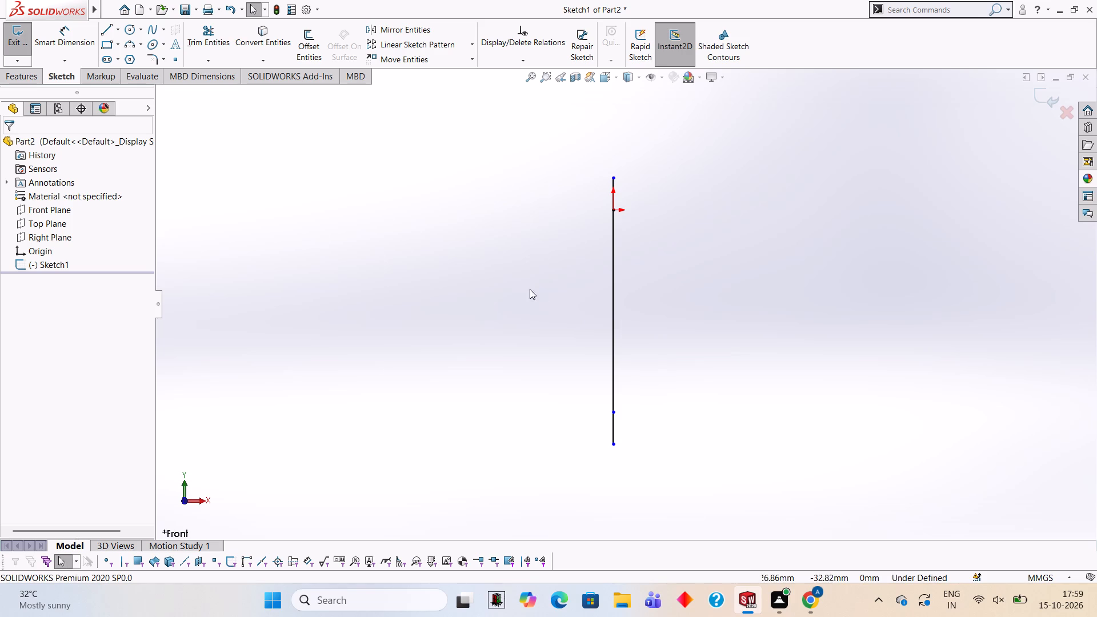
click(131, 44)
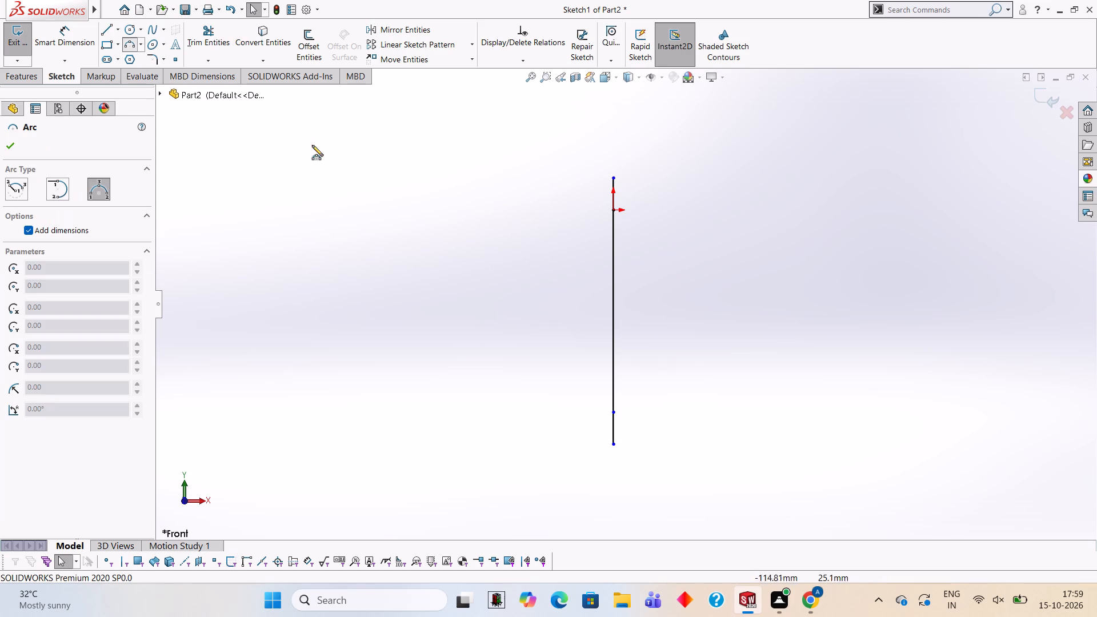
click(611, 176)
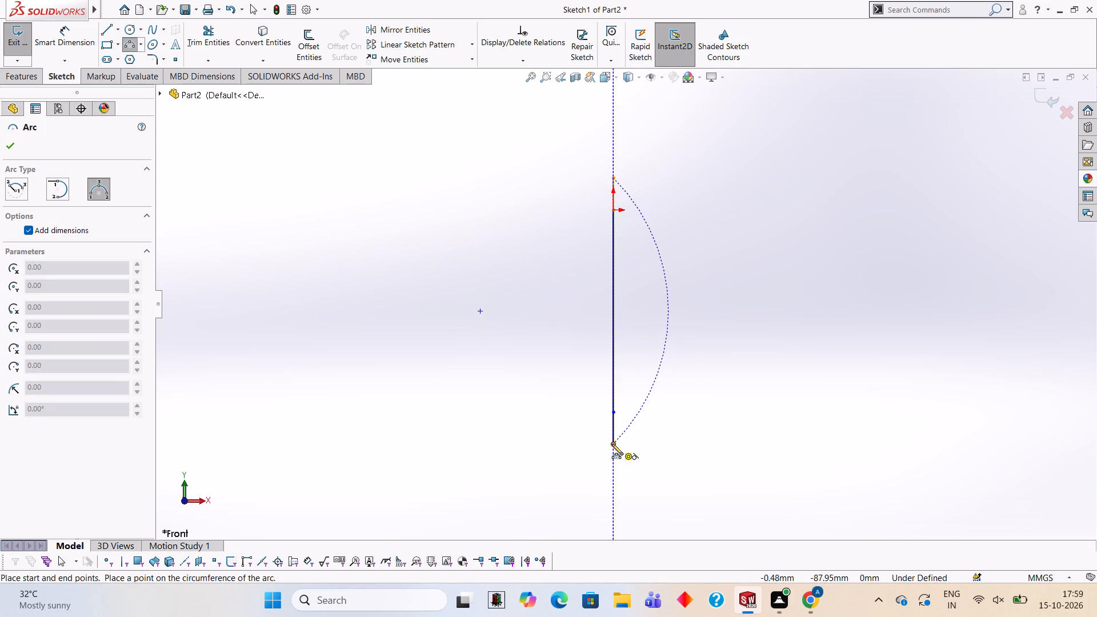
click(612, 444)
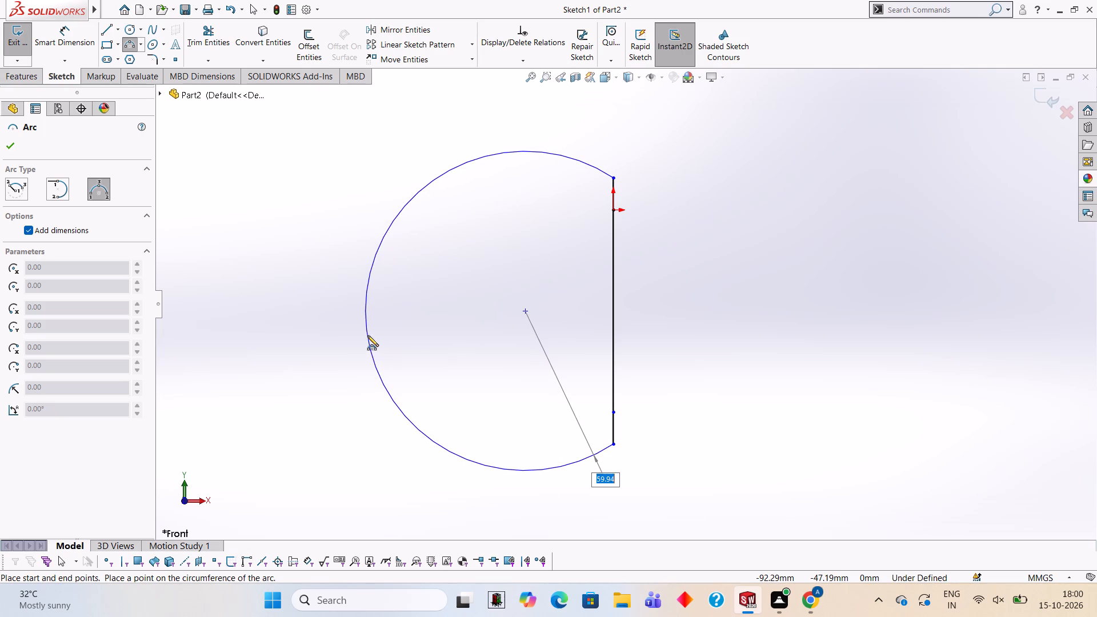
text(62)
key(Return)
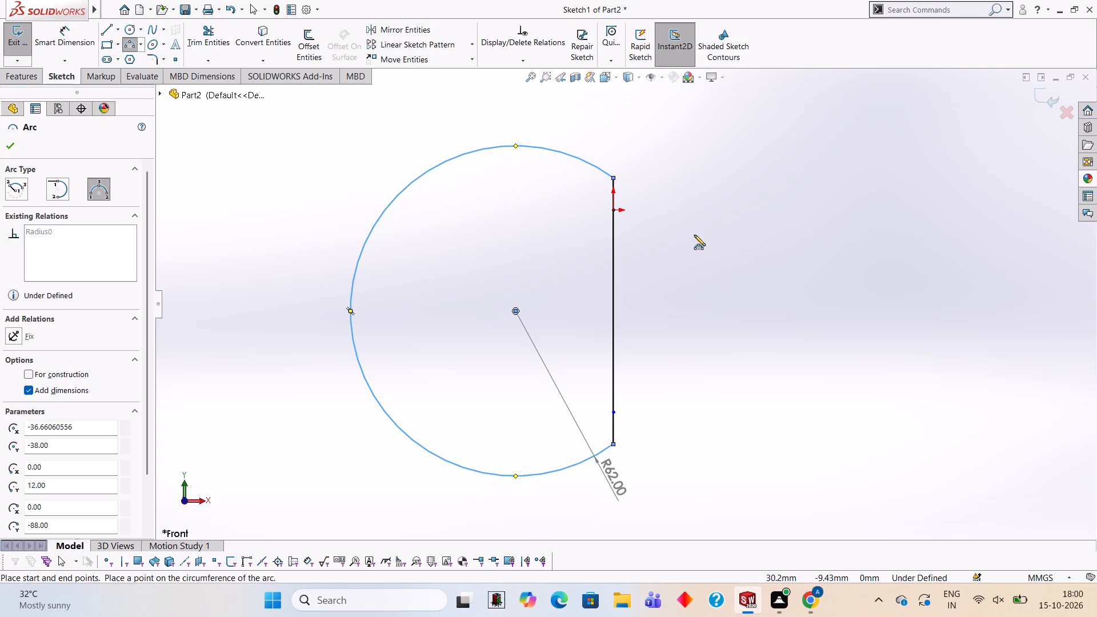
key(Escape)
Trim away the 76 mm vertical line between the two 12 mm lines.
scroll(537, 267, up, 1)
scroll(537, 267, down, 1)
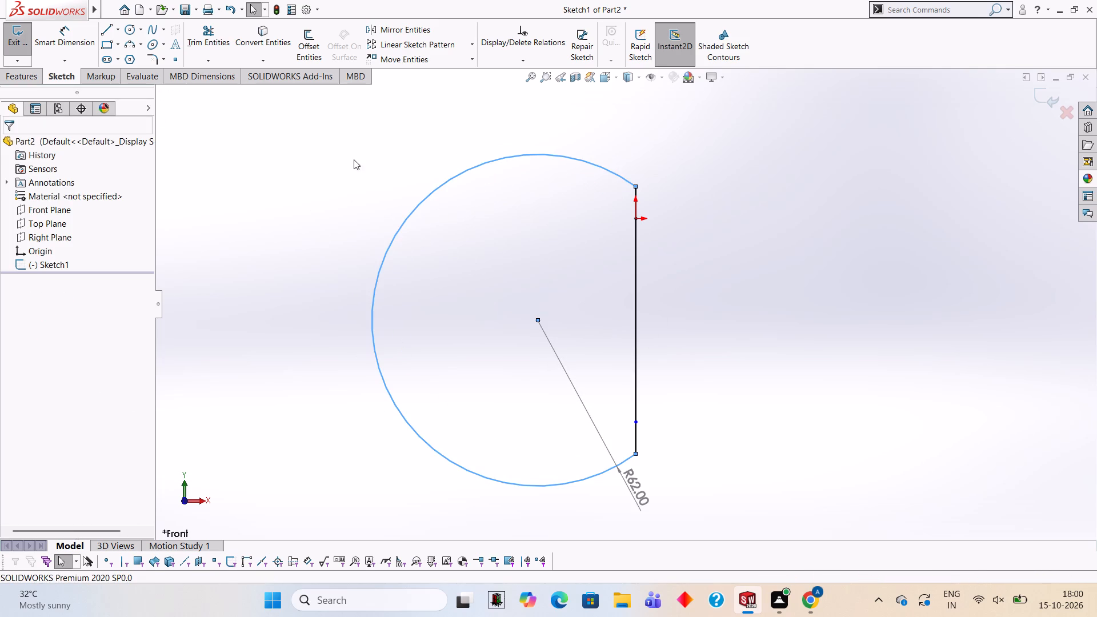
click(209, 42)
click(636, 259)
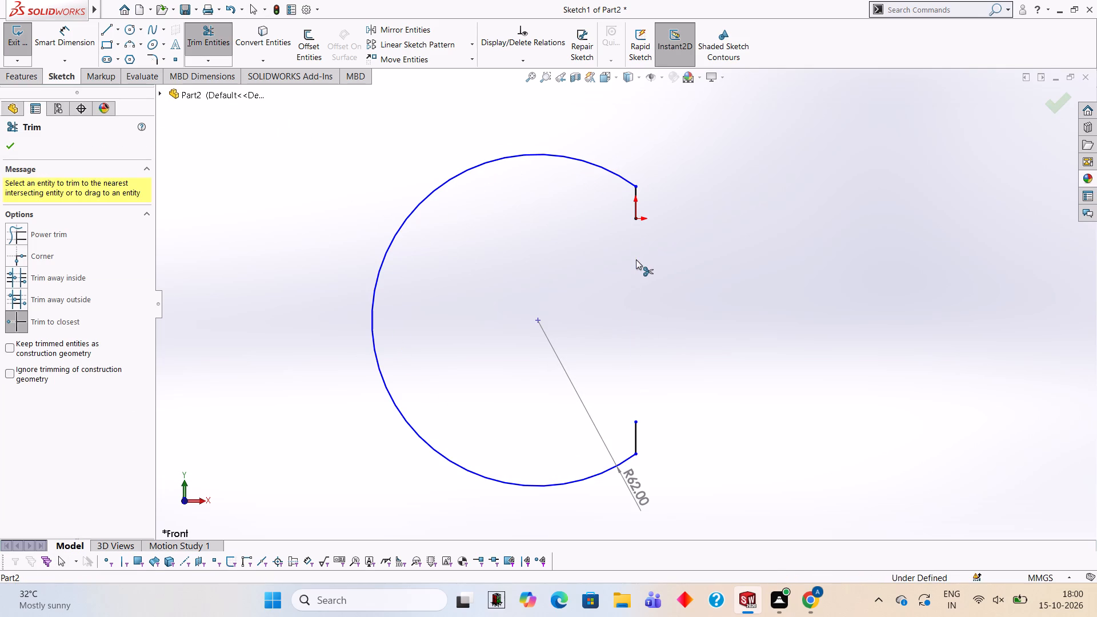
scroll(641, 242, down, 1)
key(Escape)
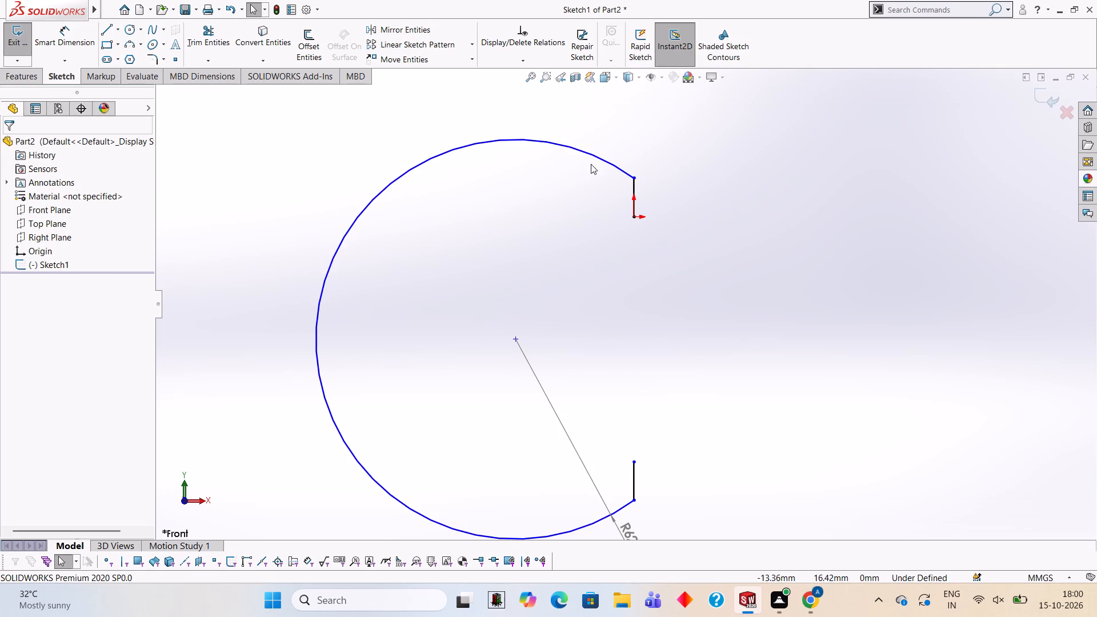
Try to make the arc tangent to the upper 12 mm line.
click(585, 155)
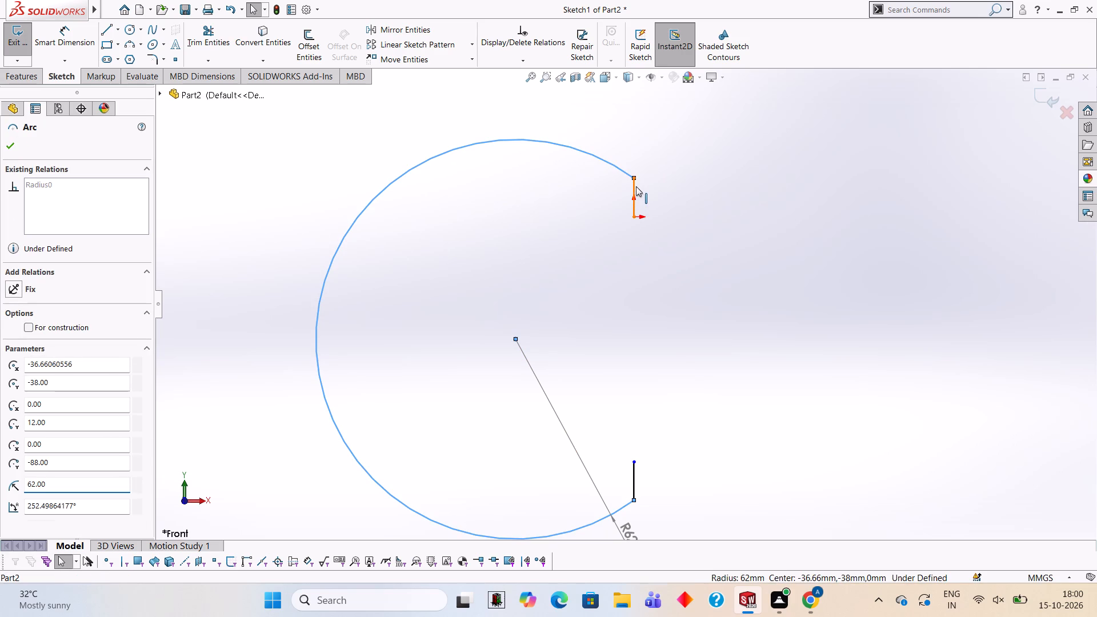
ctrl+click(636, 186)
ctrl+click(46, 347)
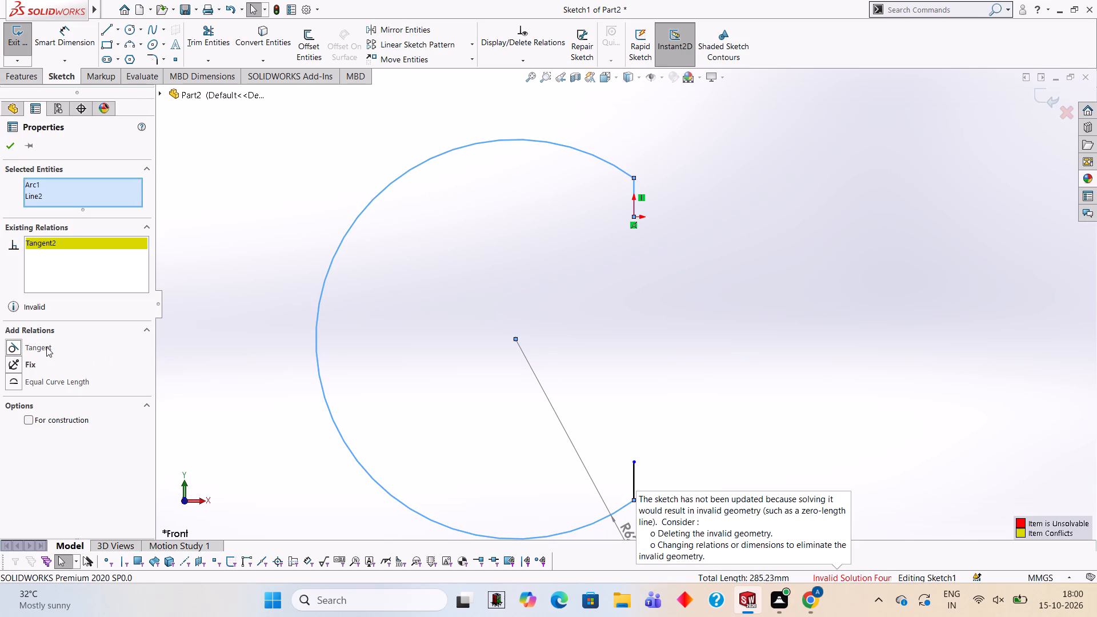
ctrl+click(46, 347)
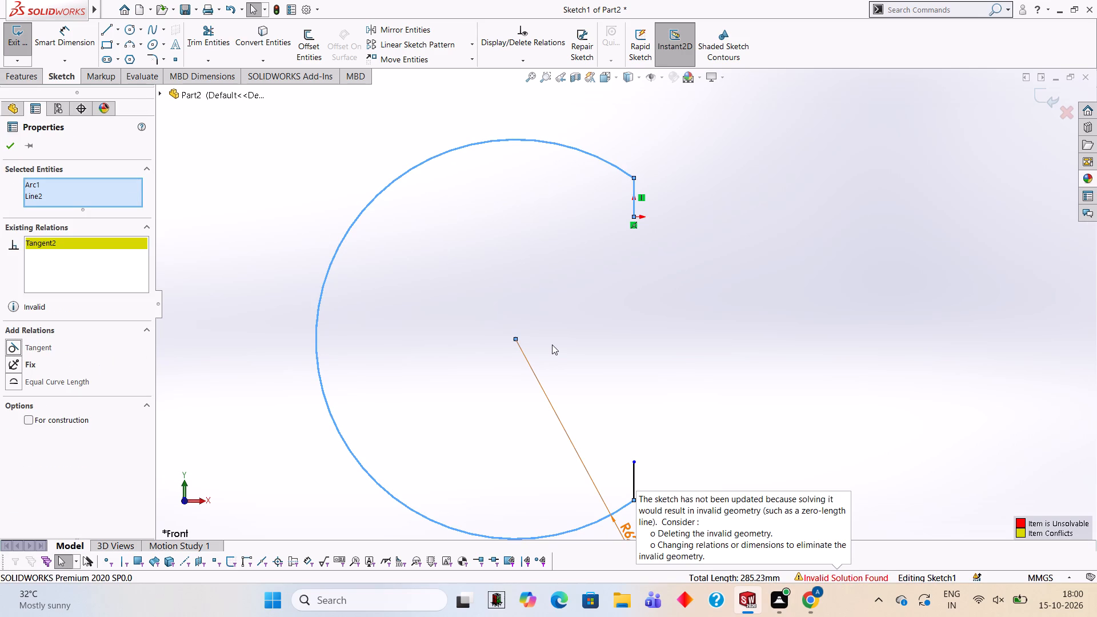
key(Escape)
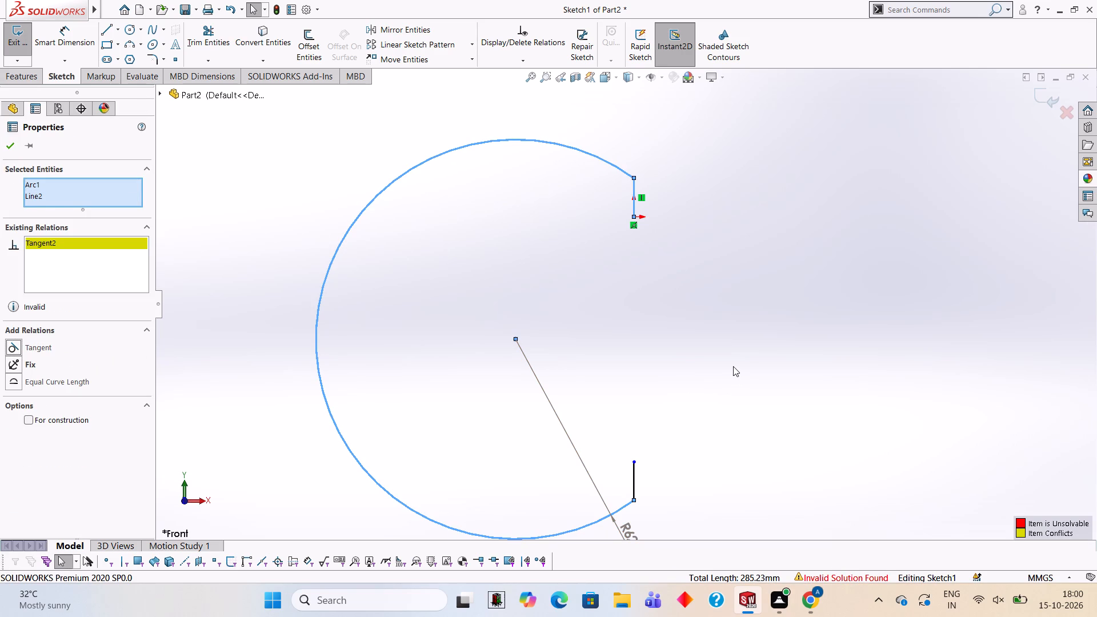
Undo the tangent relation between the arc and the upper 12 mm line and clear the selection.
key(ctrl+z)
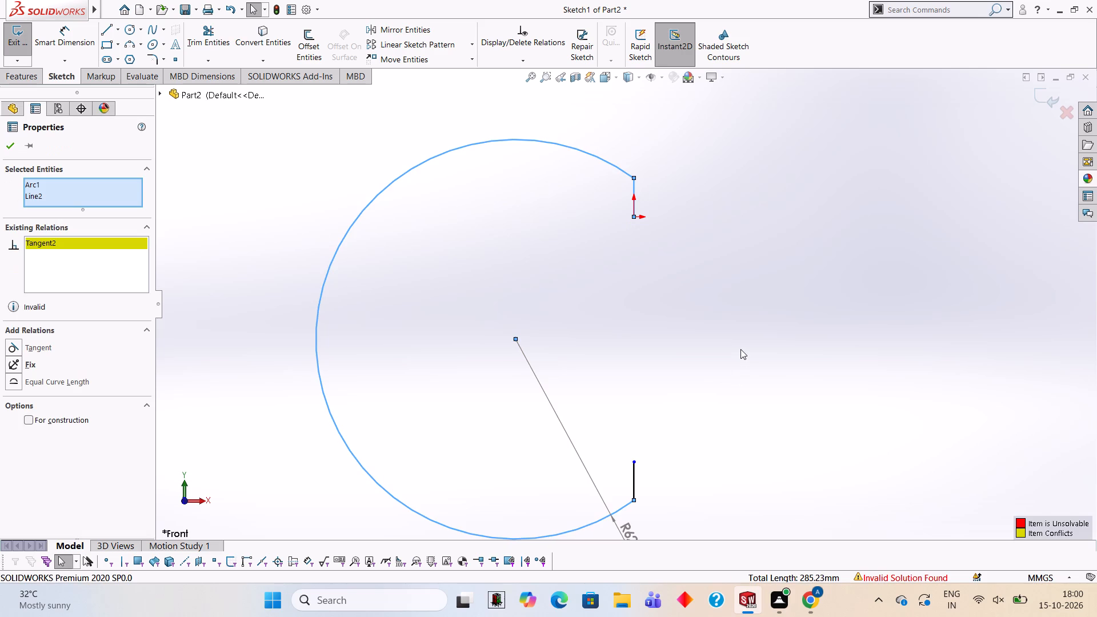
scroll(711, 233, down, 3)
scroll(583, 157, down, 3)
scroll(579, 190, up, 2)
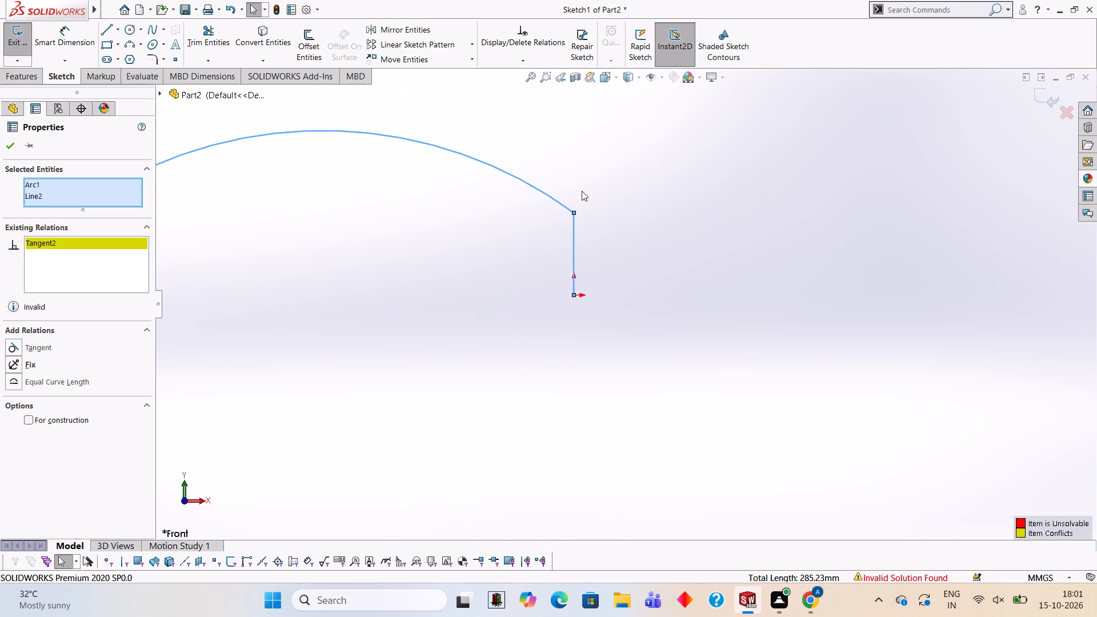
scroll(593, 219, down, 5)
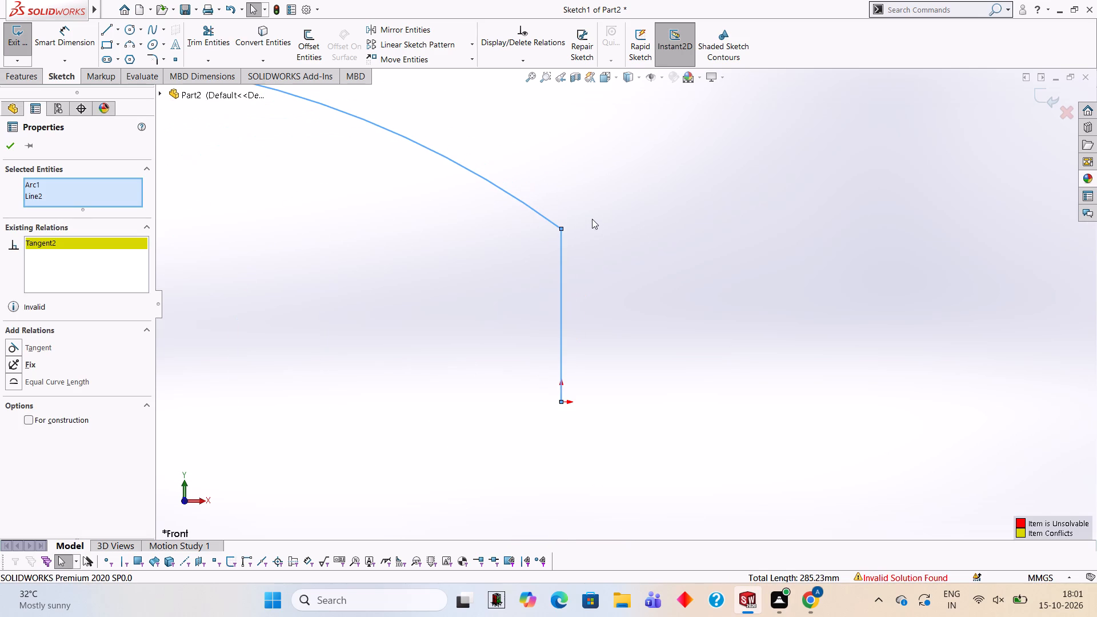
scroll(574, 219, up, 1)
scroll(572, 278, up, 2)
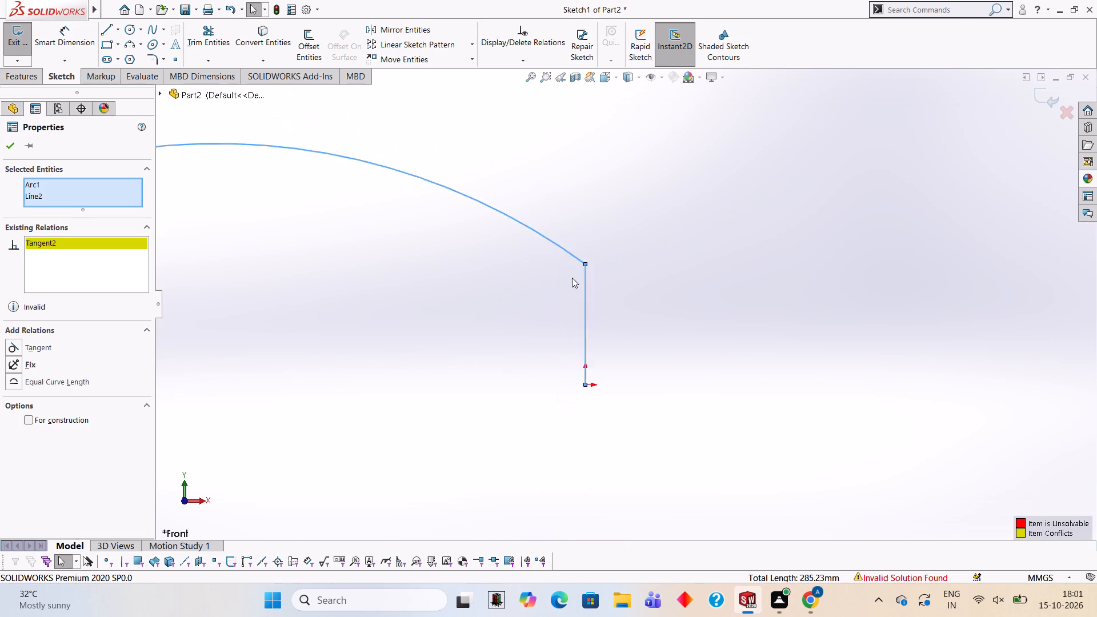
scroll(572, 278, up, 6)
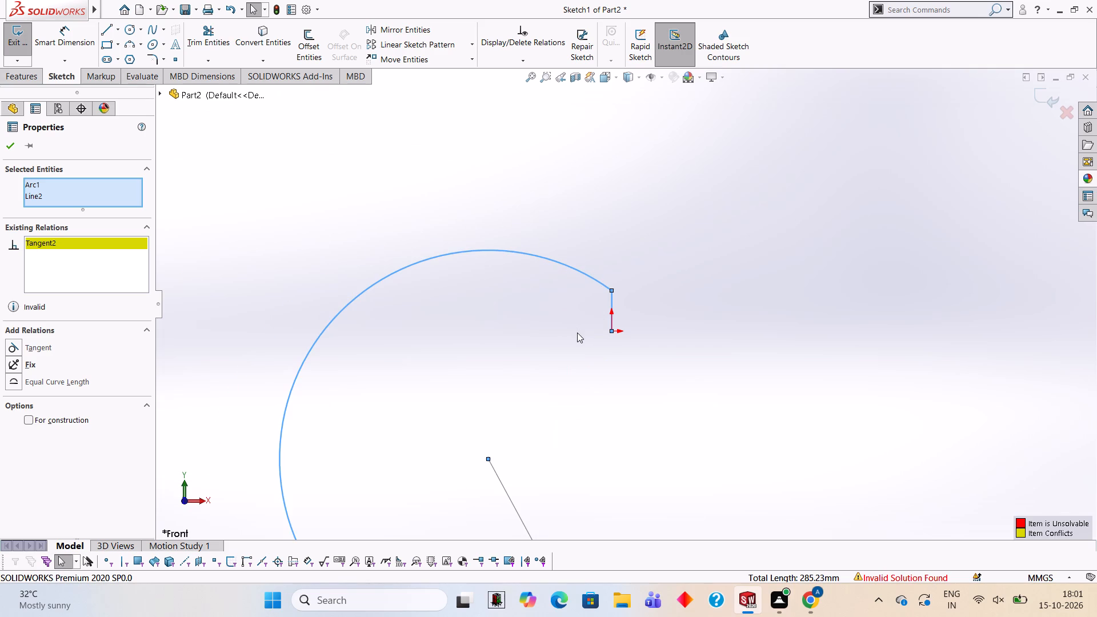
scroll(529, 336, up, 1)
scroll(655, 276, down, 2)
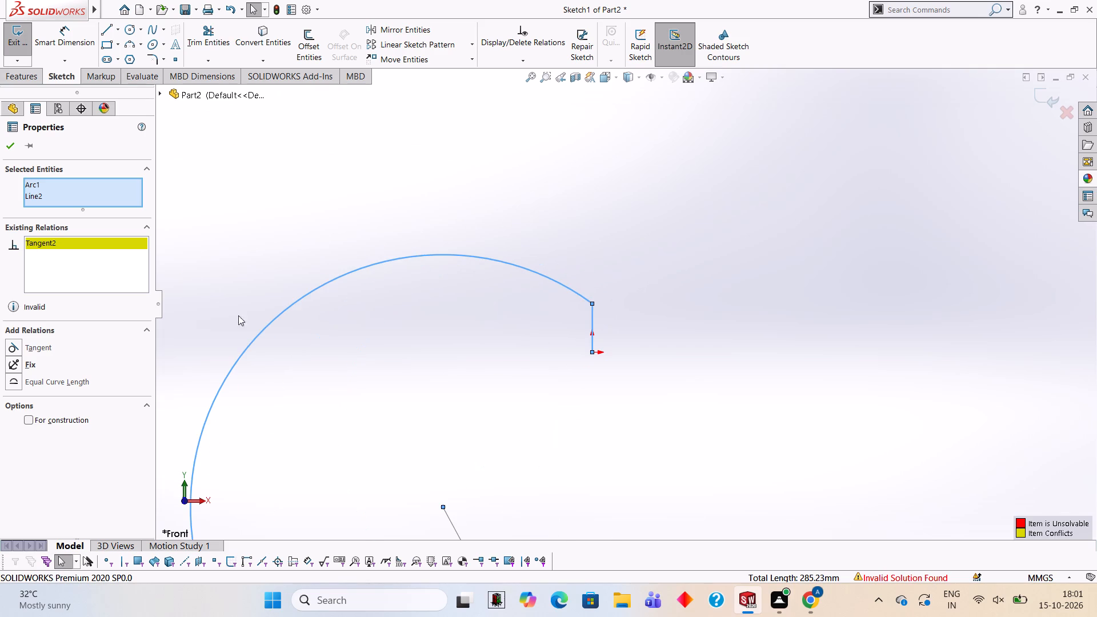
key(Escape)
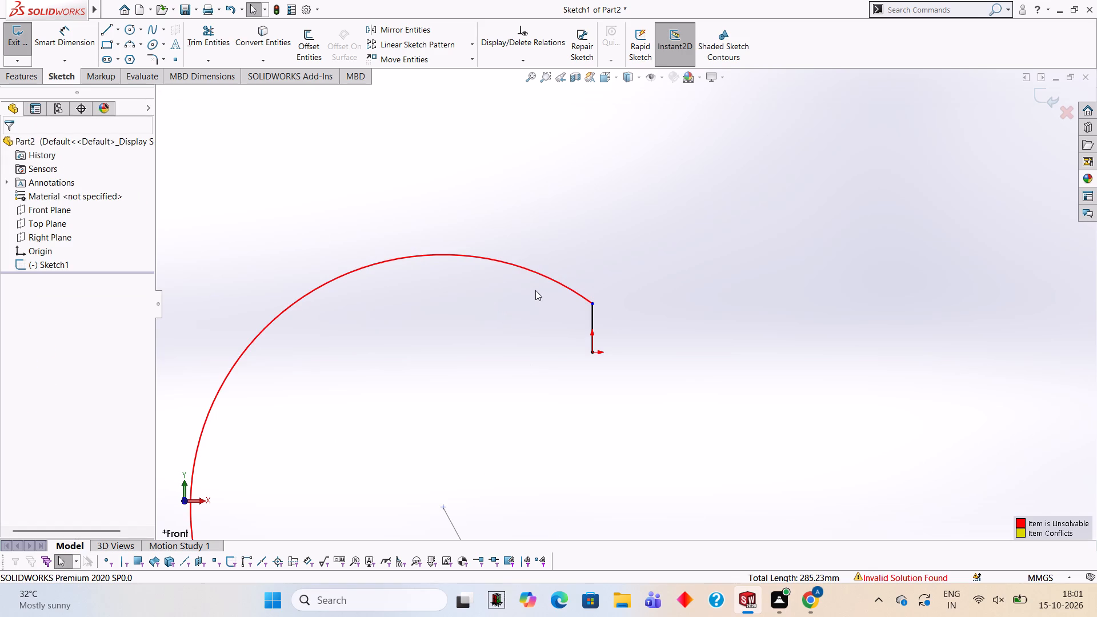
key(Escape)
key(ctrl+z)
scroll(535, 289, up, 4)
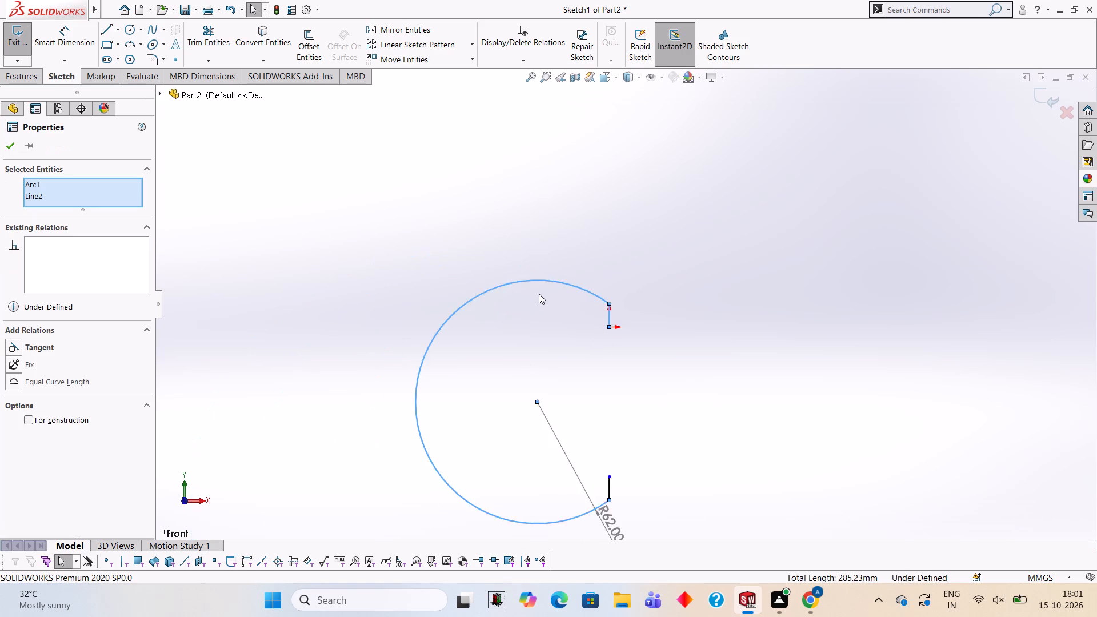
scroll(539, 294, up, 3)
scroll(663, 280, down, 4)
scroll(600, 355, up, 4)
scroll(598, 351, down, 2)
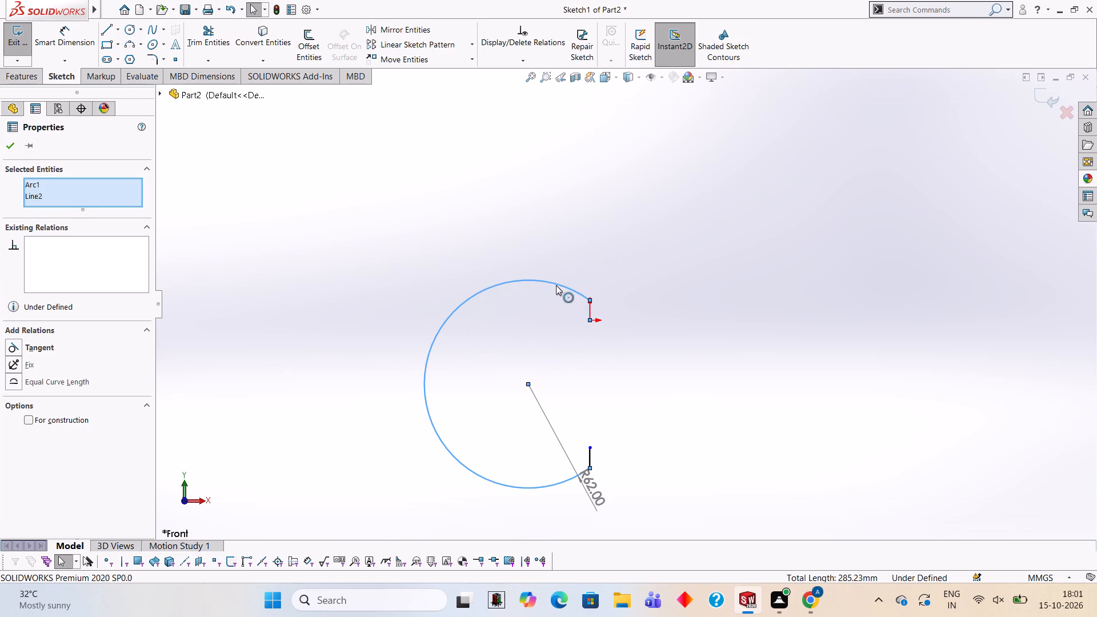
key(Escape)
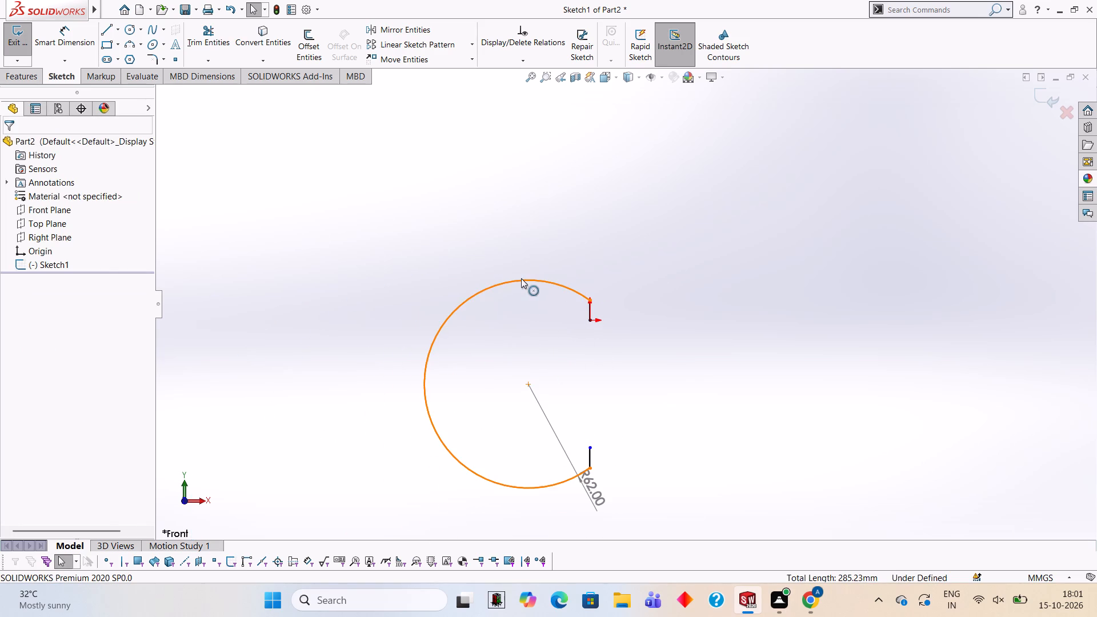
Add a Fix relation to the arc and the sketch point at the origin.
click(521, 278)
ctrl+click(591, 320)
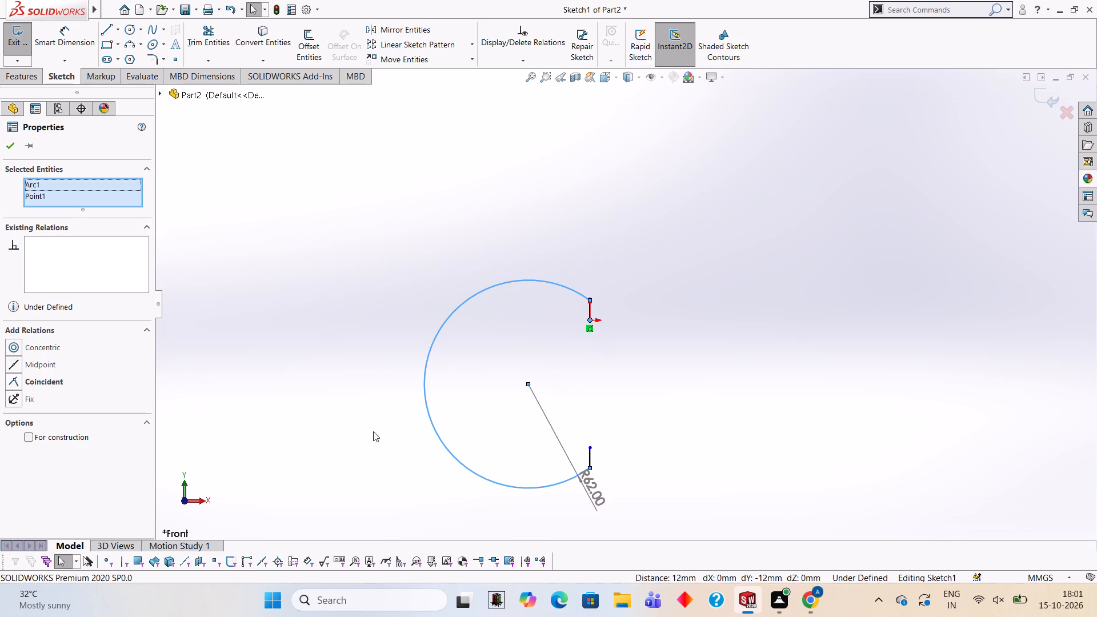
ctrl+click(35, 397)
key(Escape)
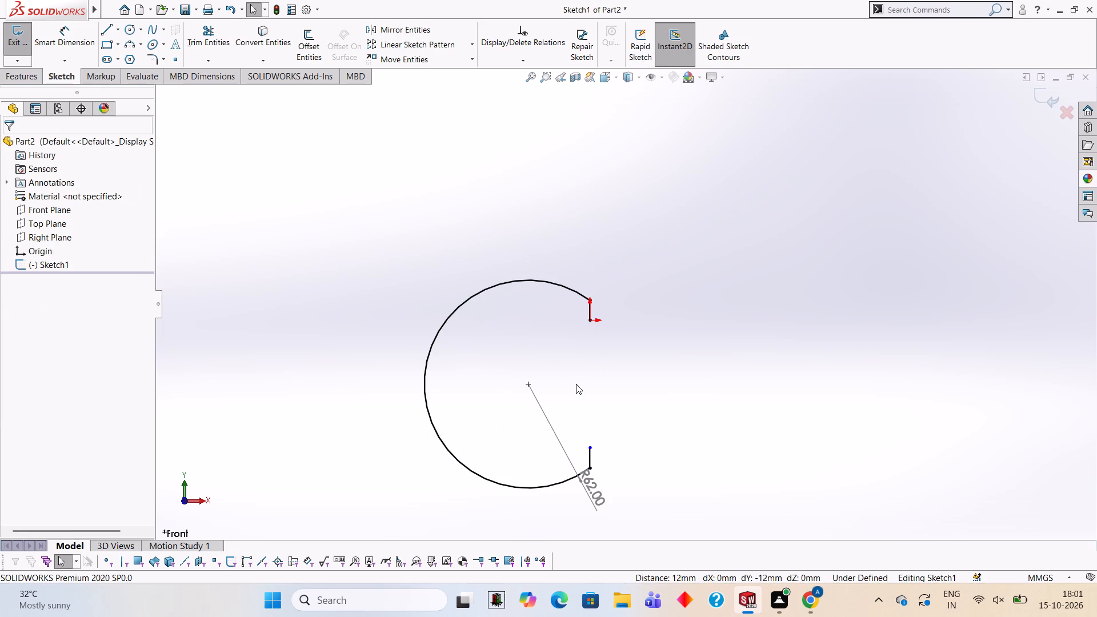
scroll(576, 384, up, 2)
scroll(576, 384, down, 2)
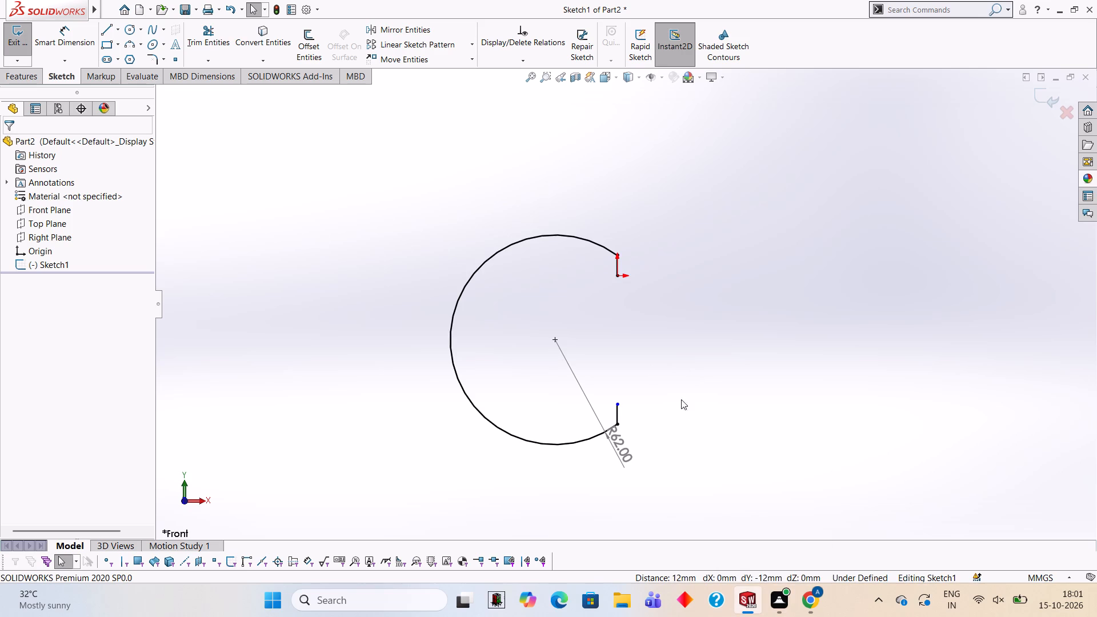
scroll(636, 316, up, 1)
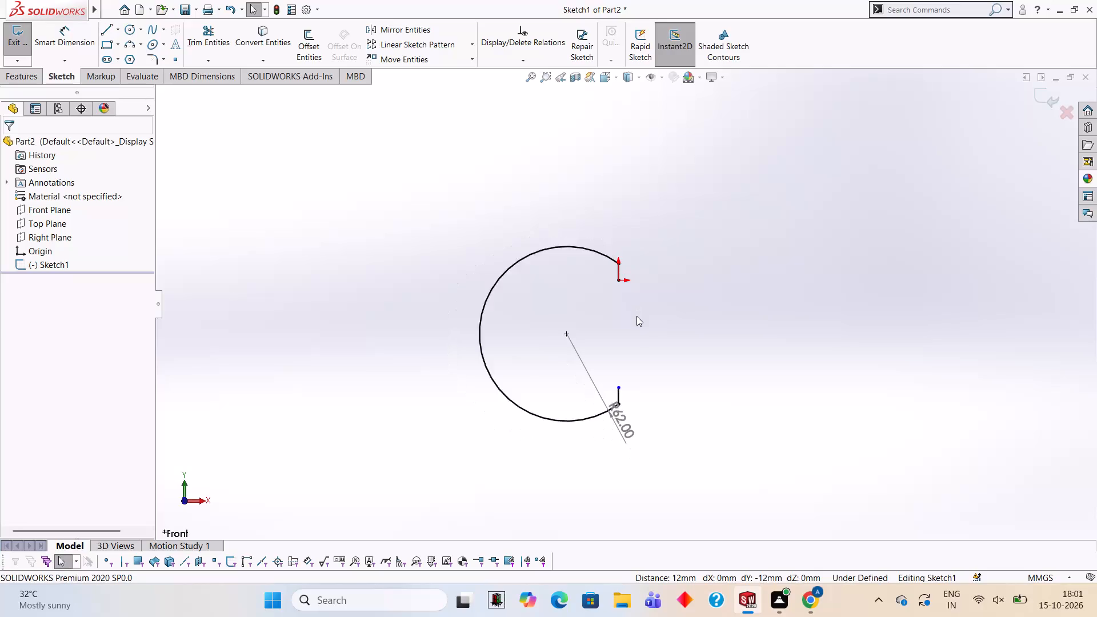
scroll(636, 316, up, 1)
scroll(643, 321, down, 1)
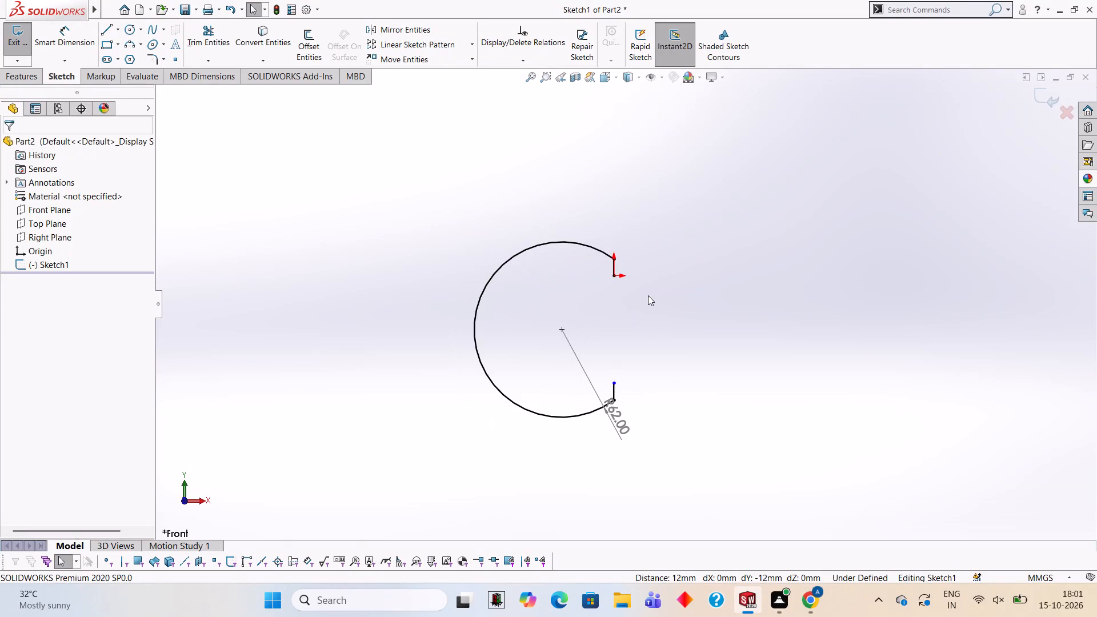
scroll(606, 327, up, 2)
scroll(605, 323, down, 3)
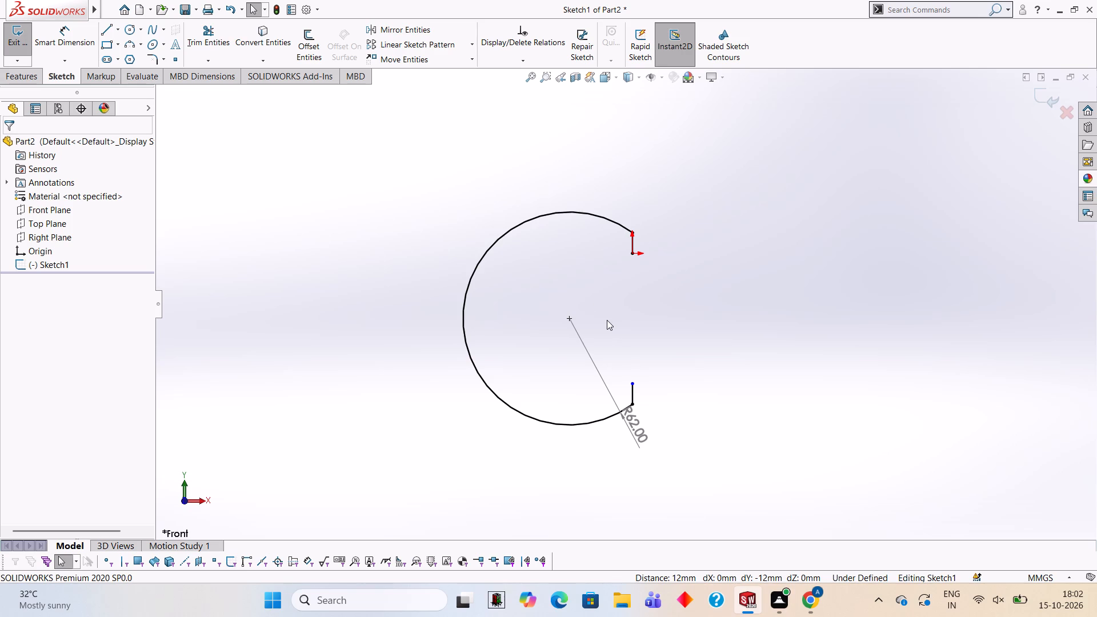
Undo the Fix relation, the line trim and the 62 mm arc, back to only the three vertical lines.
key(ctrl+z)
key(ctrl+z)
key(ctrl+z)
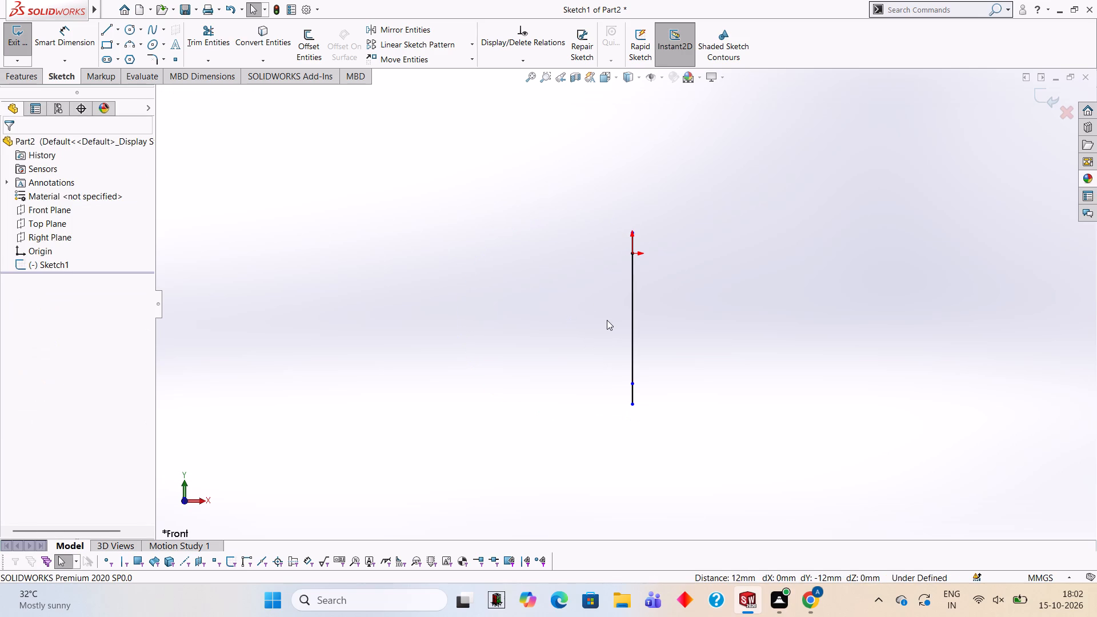
Sketch a 32 mm nearly horizontal line from the origin in the negative X direction.
scroll(647, 332, down, 3)
scroll(563, 174, up, 2)
scroll(563, 174, down, 2)
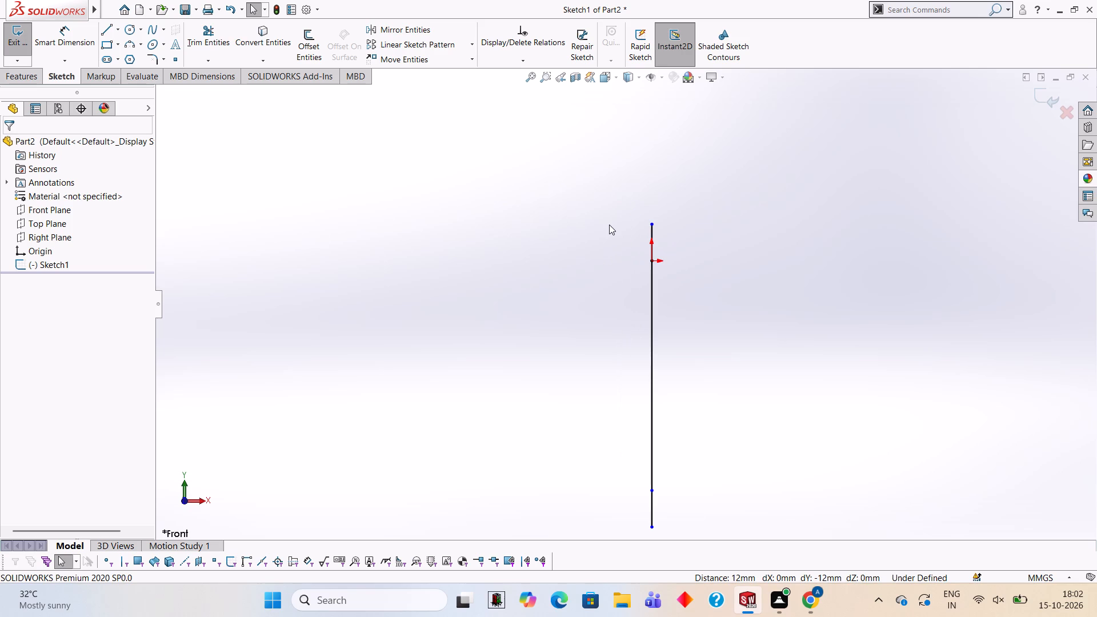
click(102, 31)
click(650, 261)
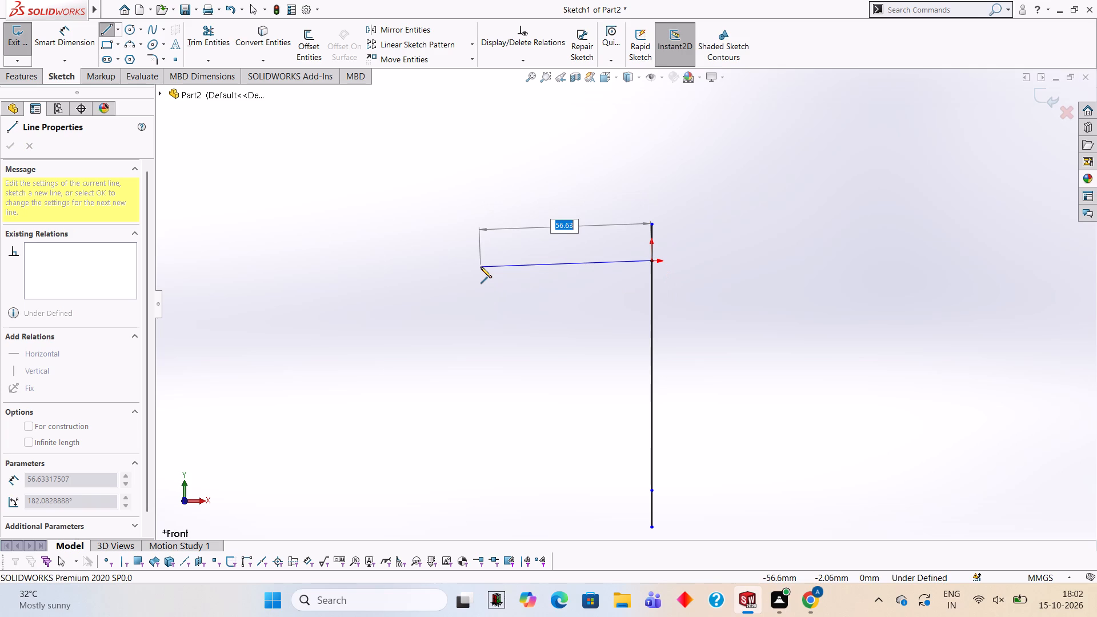
text(32)
key(Return)
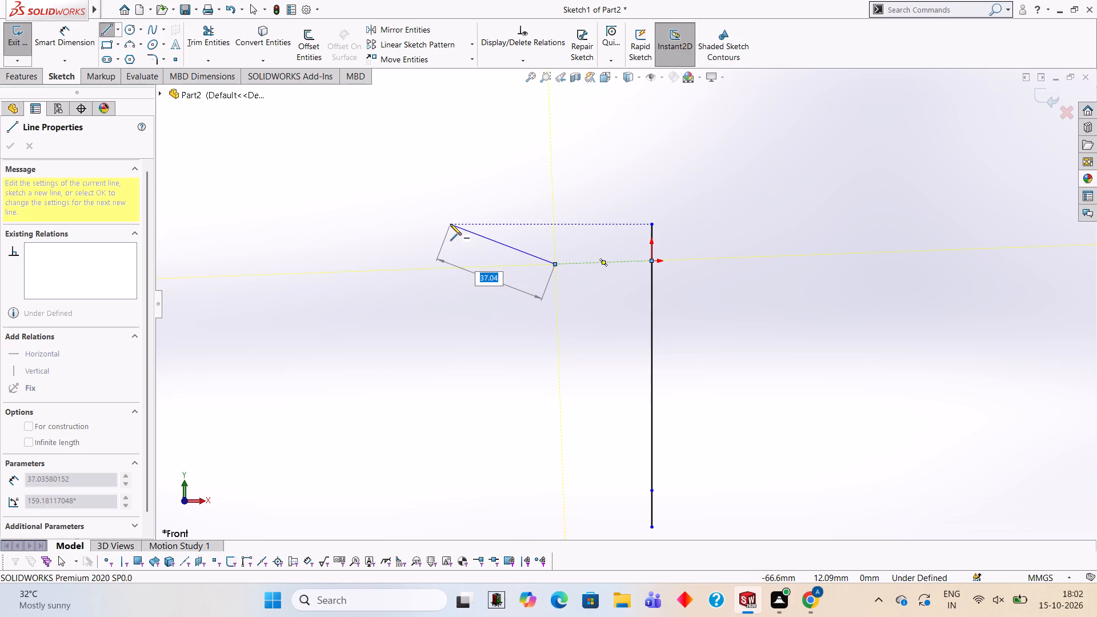
key(Escape)
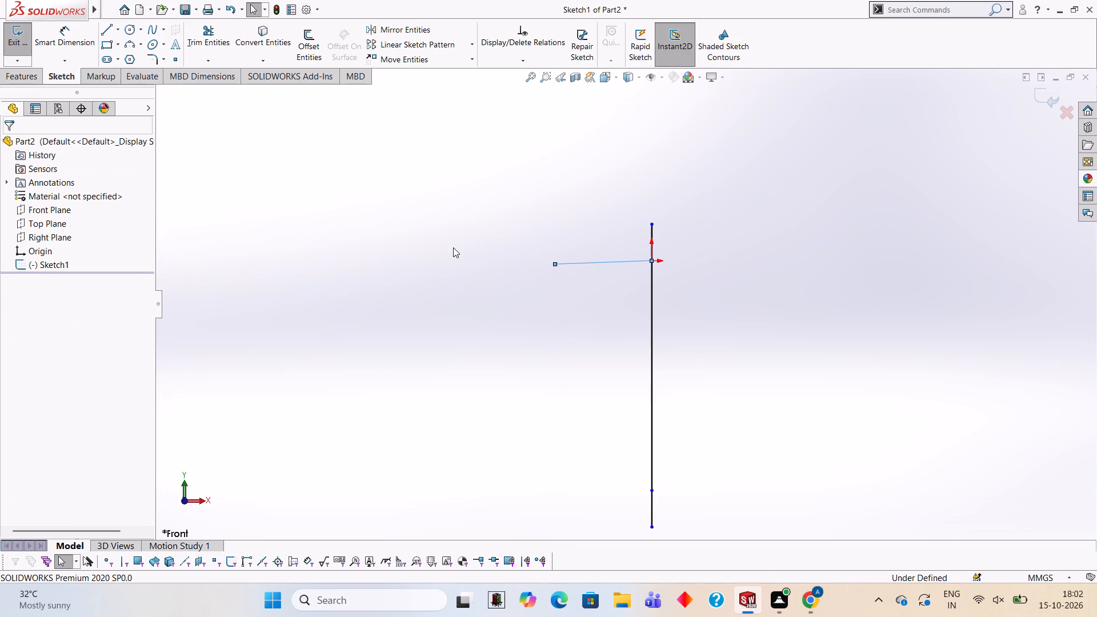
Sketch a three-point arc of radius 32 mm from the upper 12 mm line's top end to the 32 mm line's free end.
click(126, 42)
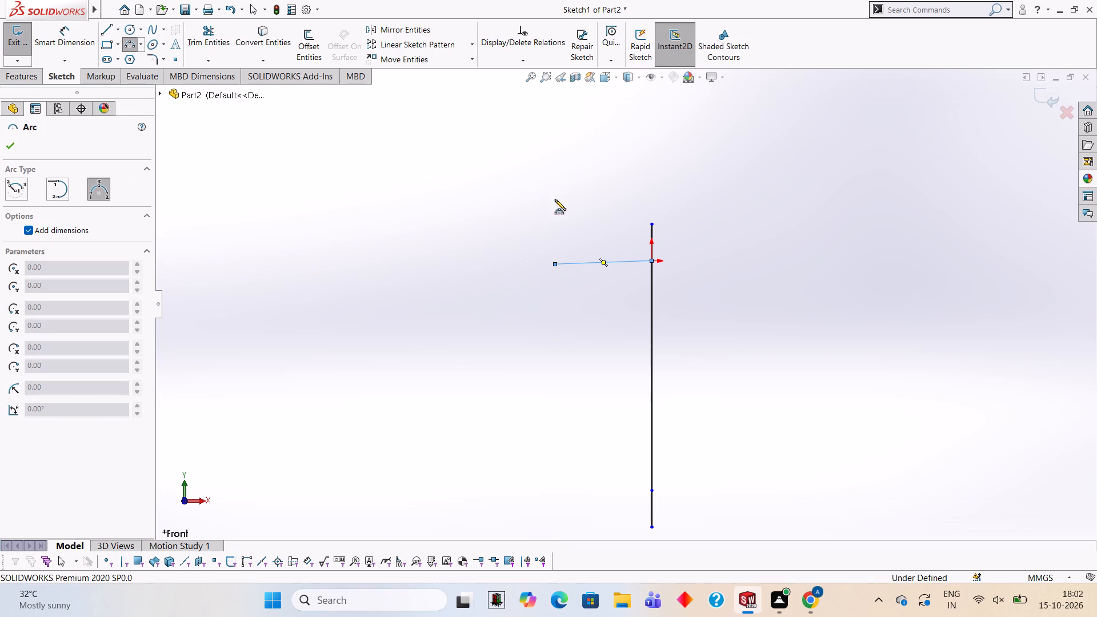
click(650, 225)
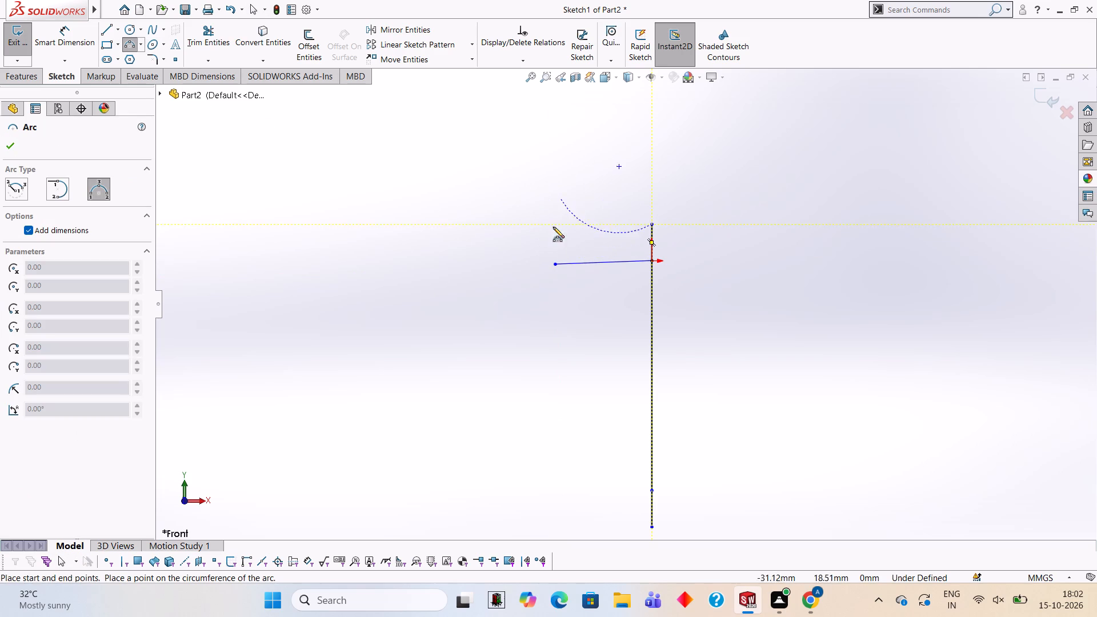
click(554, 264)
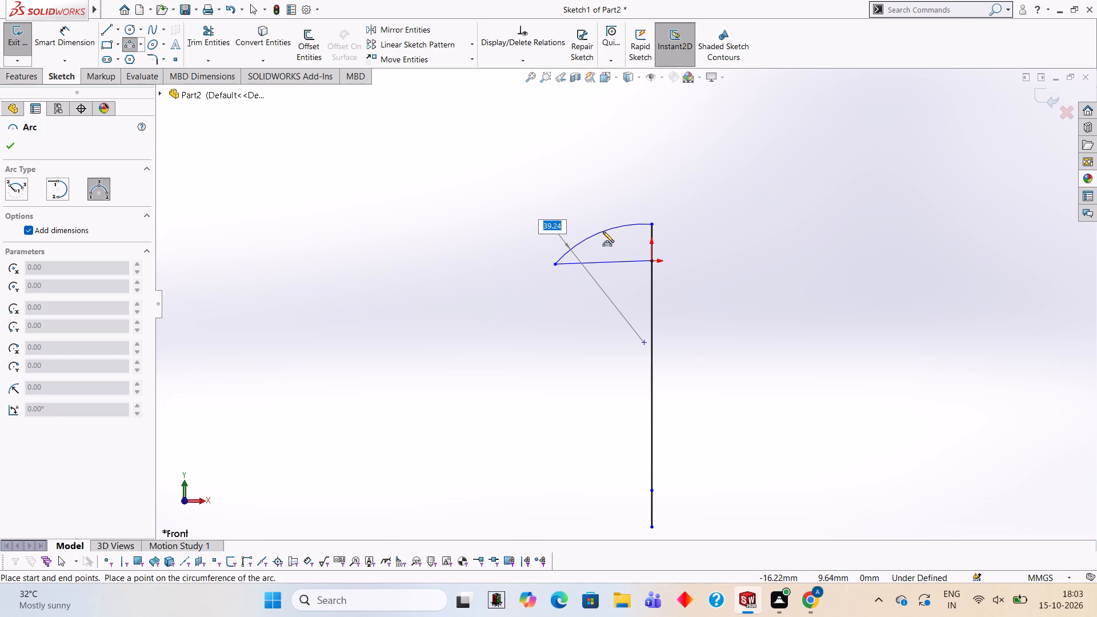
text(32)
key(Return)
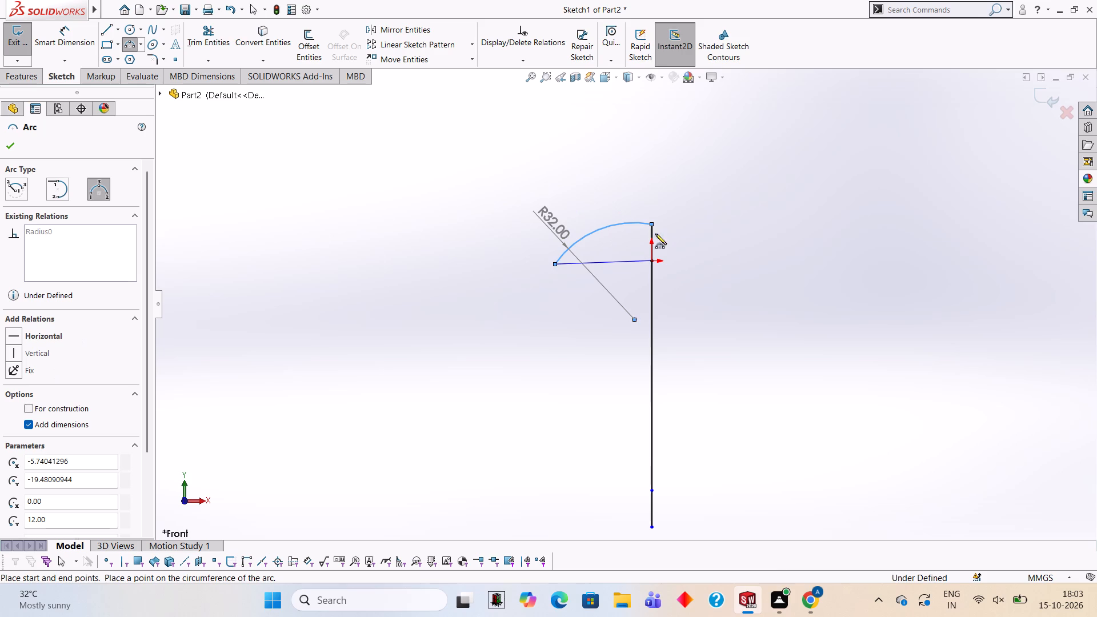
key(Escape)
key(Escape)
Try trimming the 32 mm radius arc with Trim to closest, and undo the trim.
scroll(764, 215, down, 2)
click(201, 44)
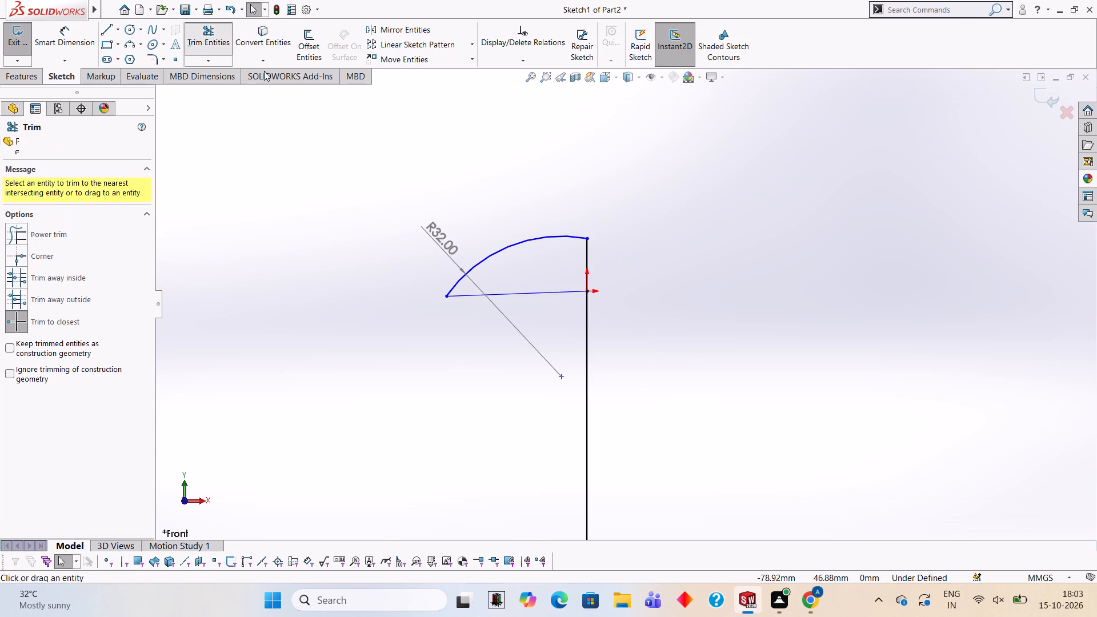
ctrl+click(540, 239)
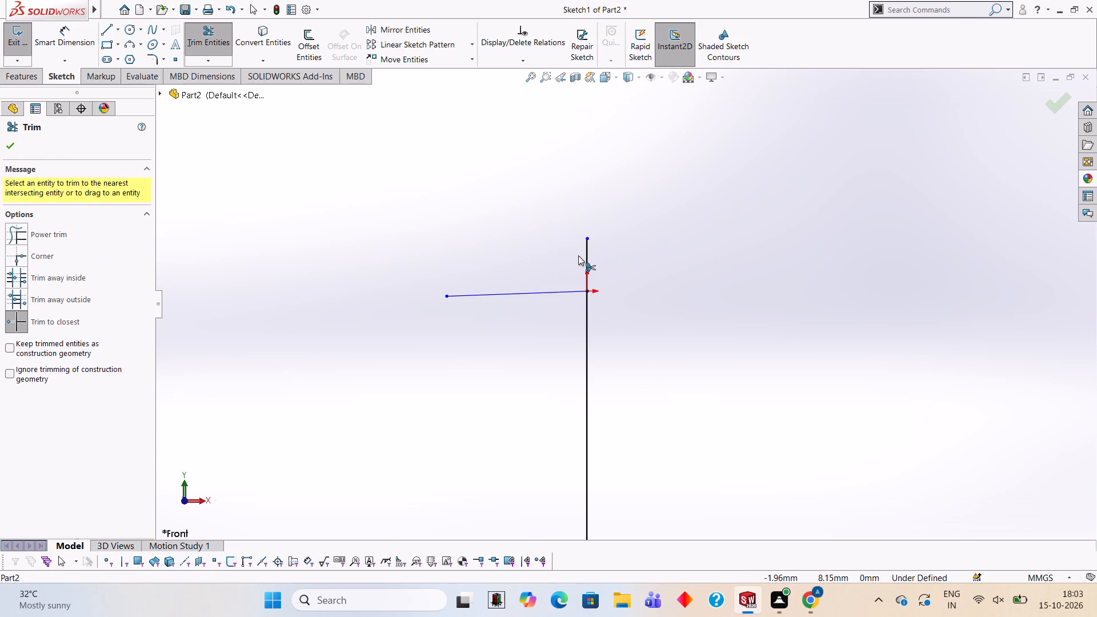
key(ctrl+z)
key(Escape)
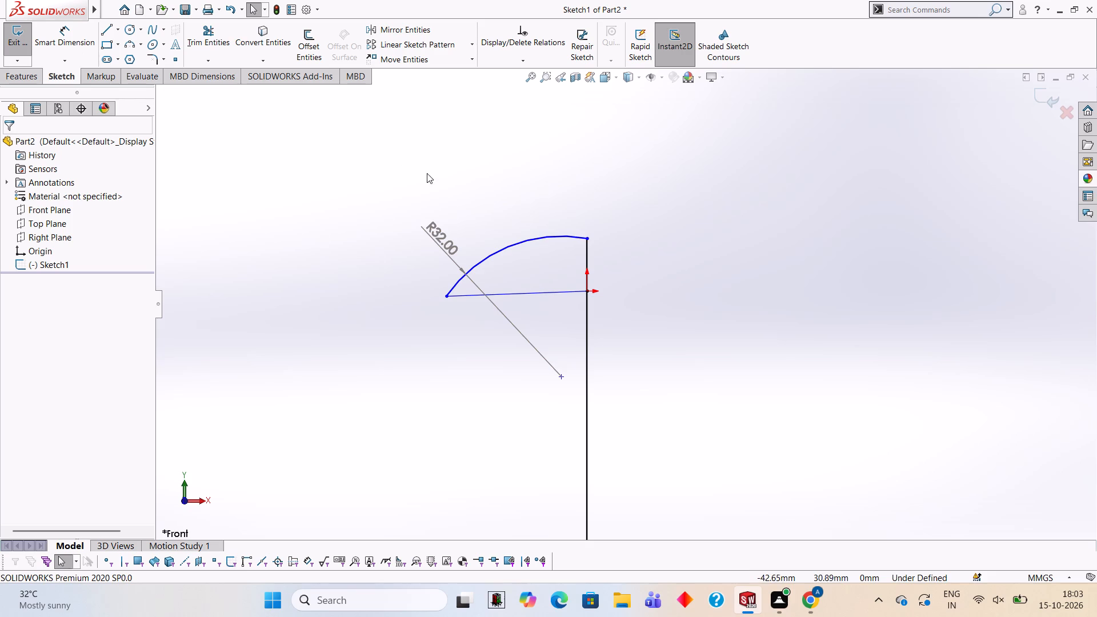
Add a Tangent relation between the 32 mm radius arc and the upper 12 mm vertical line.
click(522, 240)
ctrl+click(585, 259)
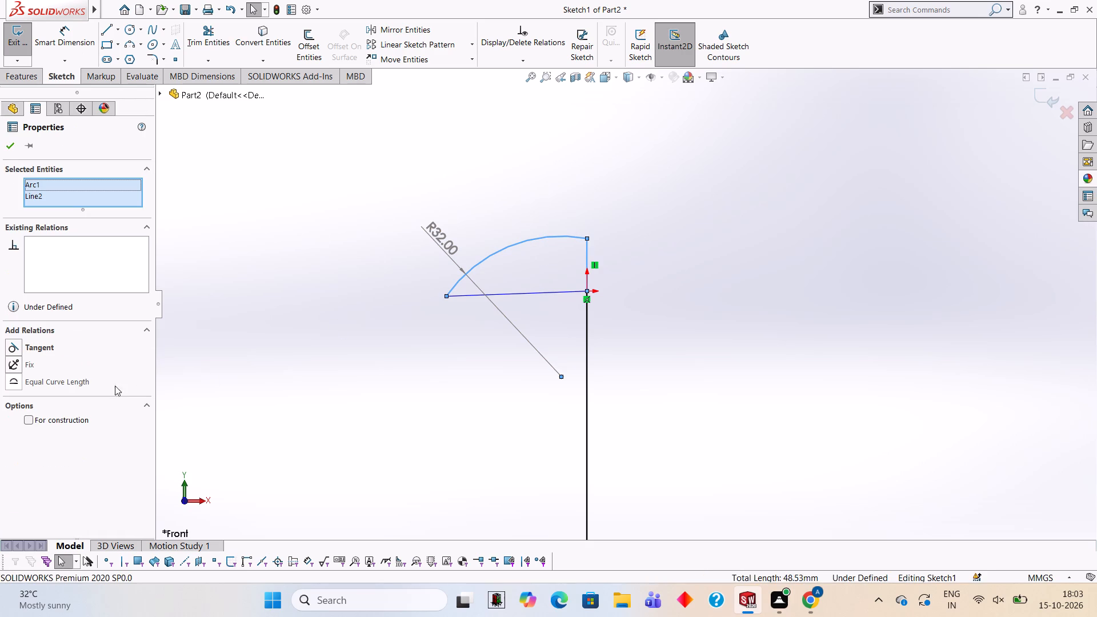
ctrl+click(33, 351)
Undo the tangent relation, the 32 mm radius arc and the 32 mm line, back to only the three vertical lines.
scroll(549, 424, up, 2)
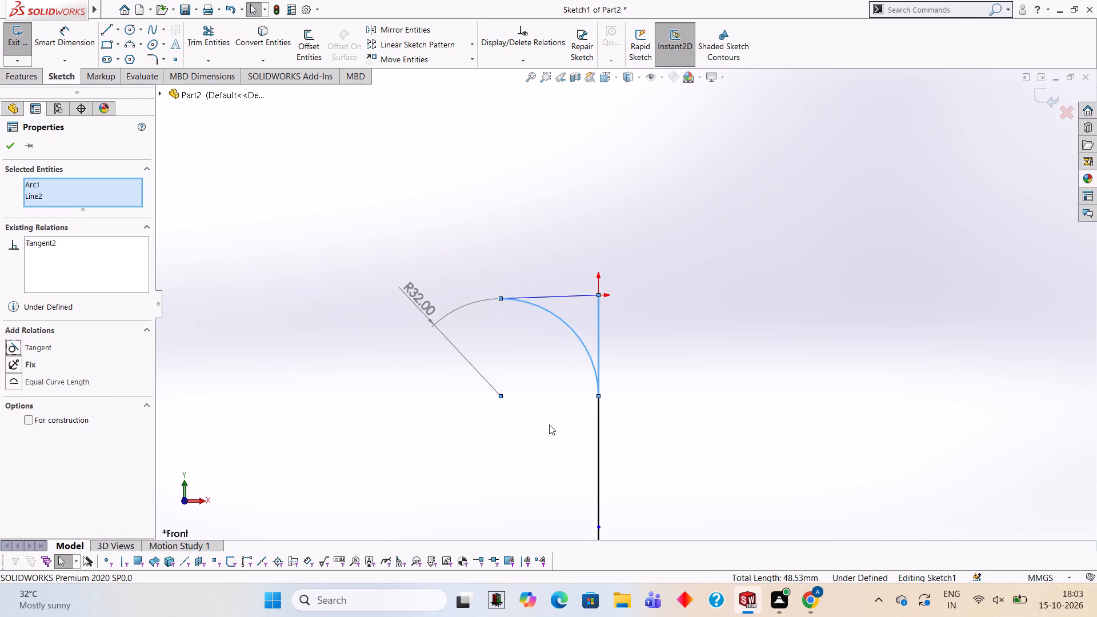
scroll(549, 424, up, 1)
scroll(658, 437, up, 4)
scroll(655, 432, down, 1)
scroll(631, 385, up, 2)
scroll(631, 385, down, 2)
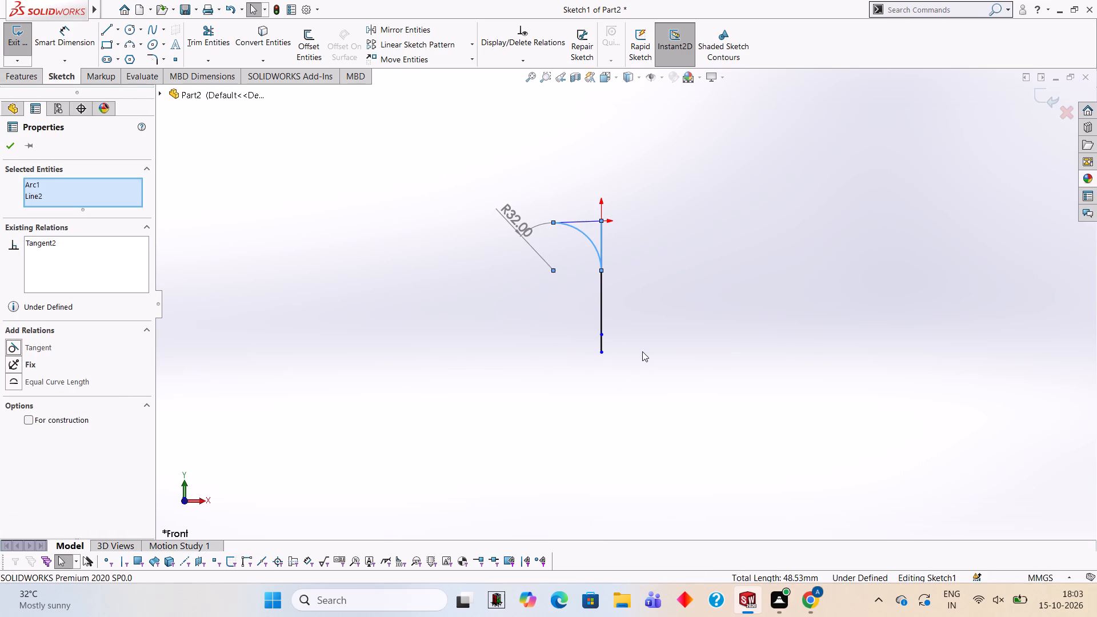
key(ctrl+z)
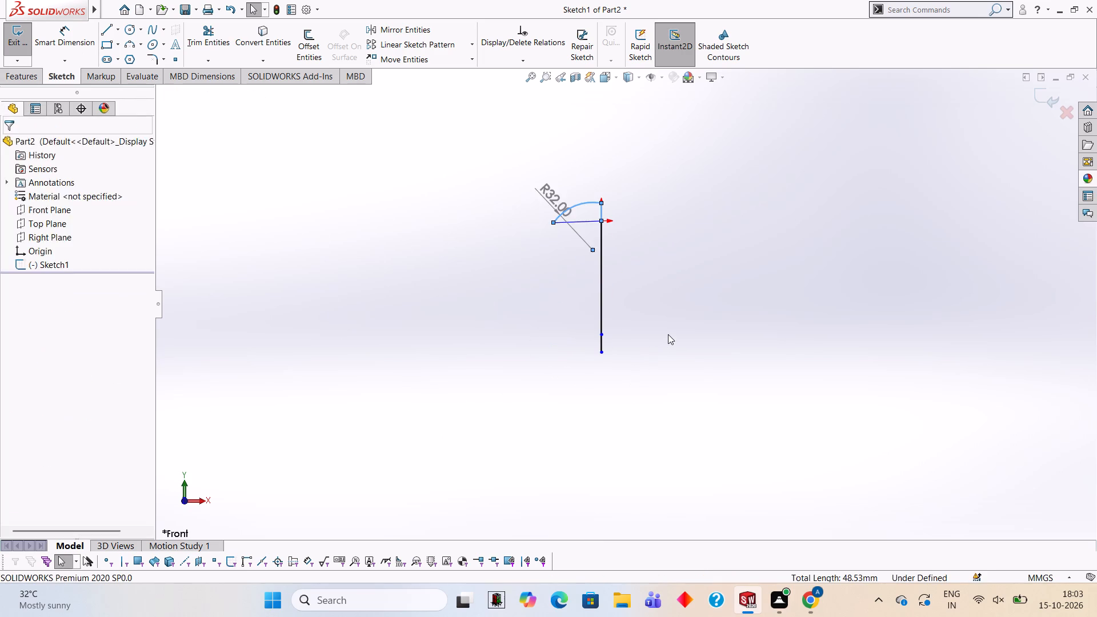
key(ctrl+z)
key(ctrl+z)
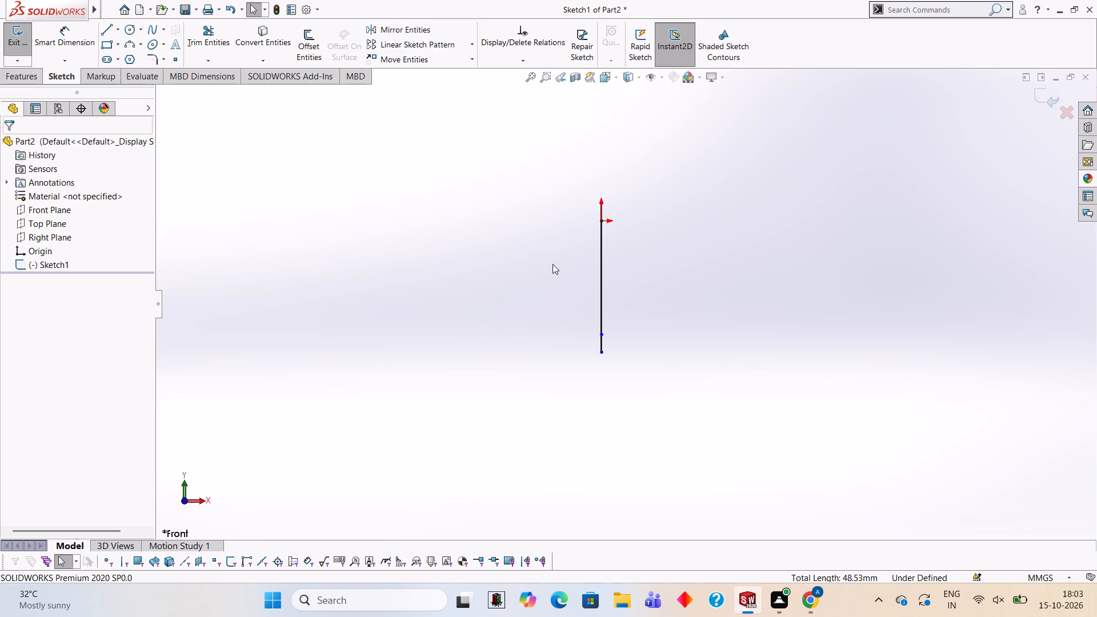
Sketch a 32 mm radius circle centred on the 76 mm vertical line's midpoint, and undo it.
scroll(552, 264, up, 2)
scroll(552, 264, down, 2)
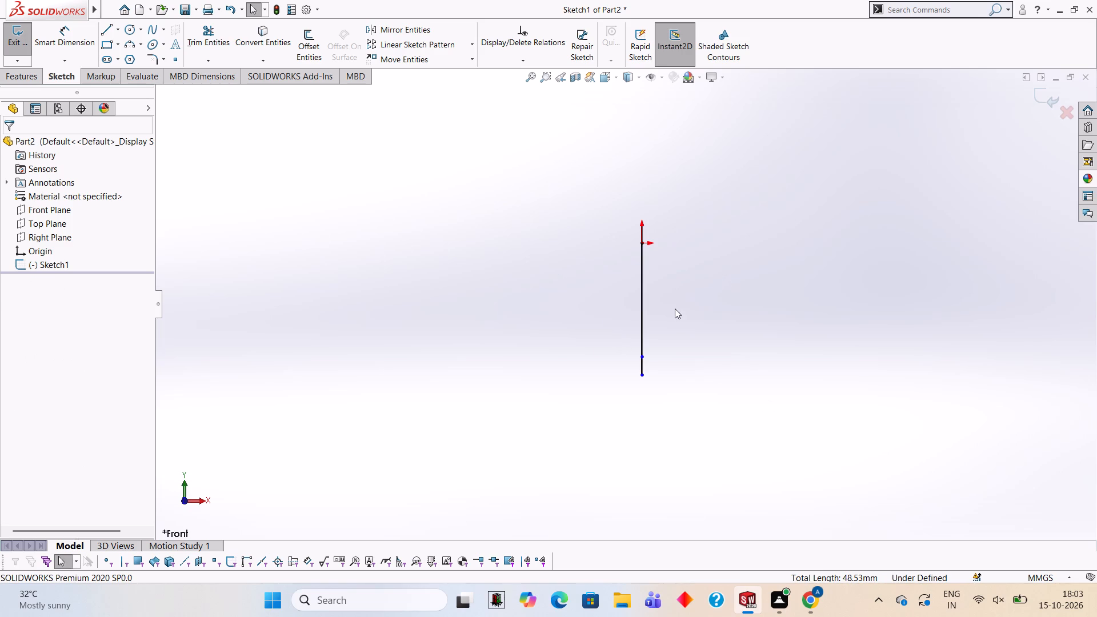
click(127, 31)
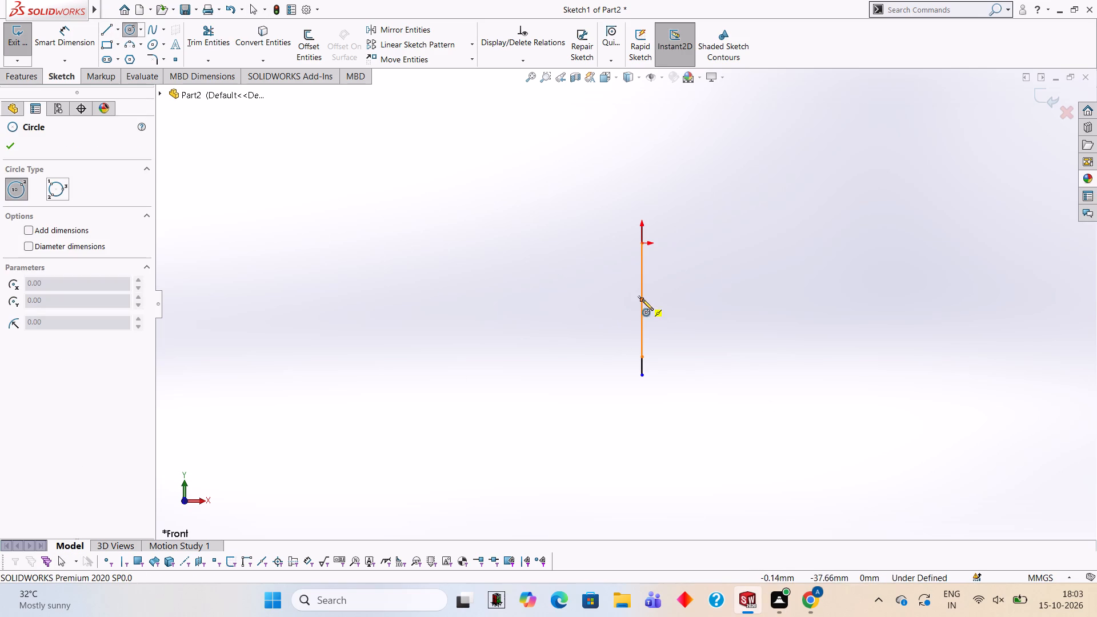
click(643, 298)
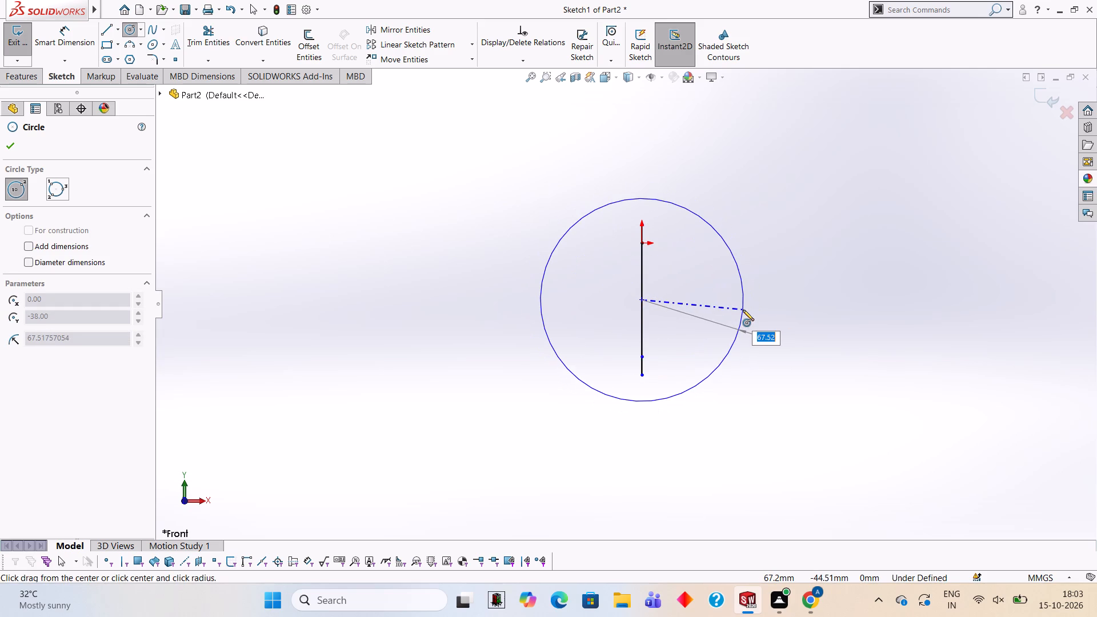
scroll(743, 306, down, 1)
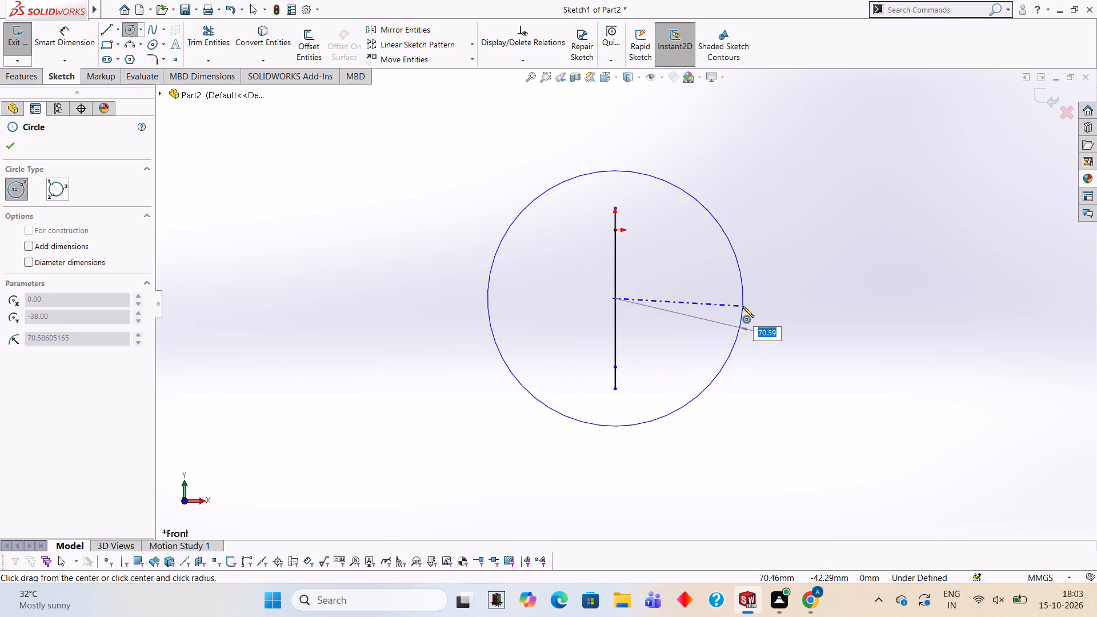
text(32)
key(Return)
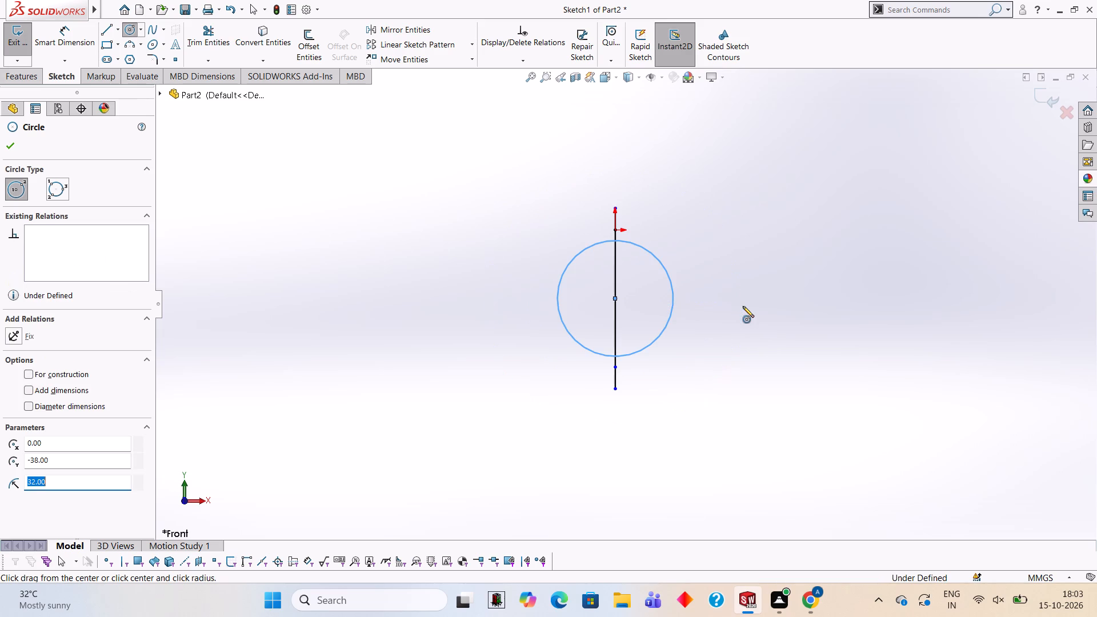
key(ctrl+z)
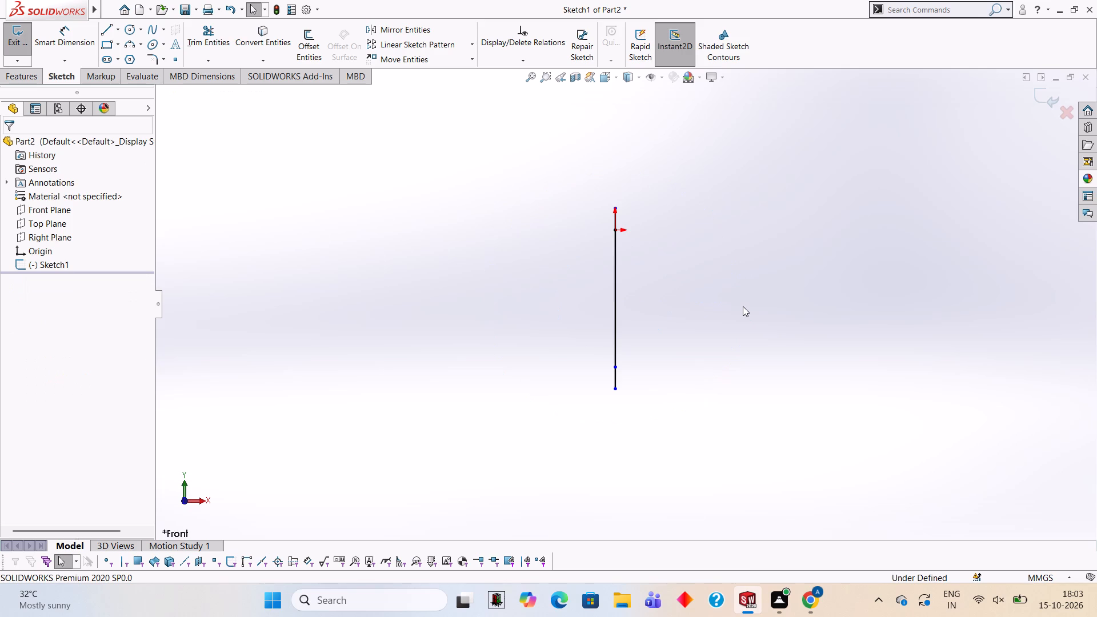
Sketch a circle of radius 62 mm centred on the midpoint of the 76 mm vertical line.
click(131, 31)
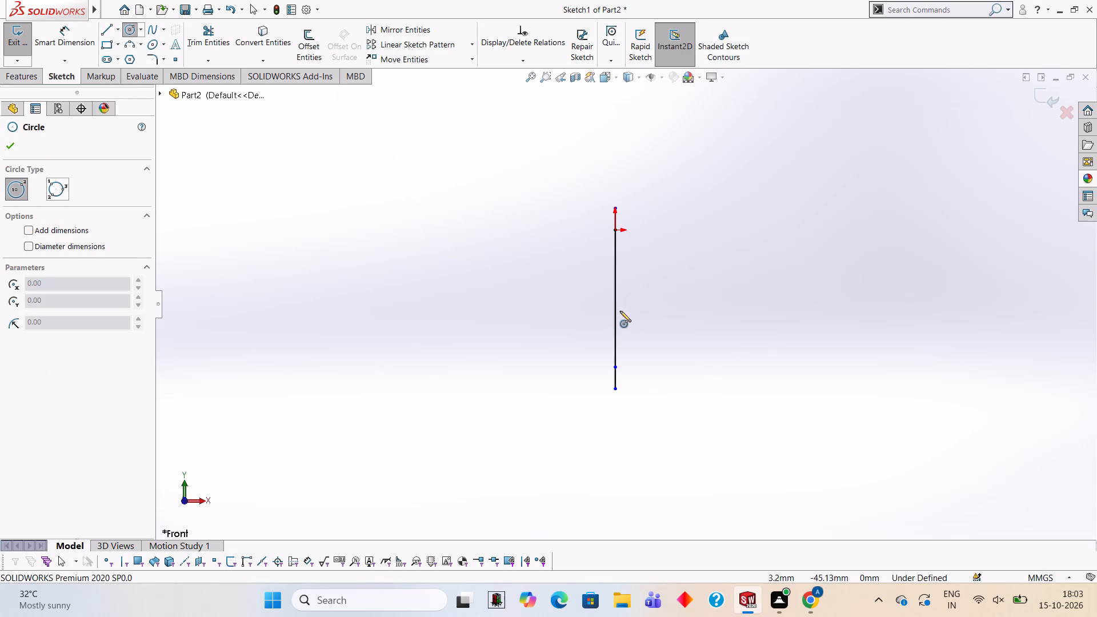
click(614, 298)
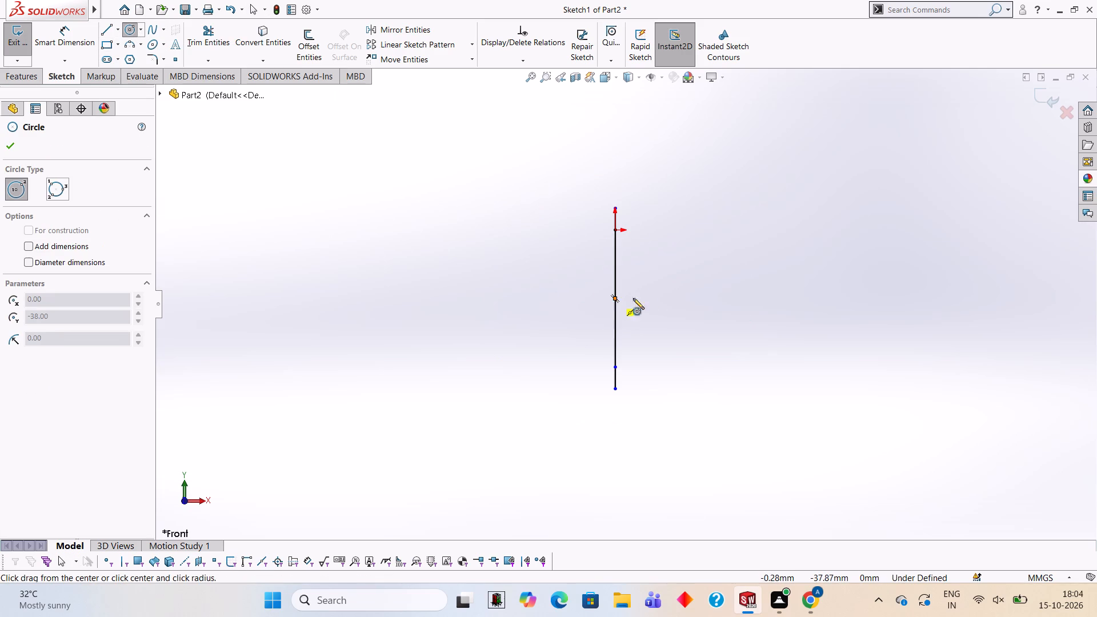
text(62)
key(Return)
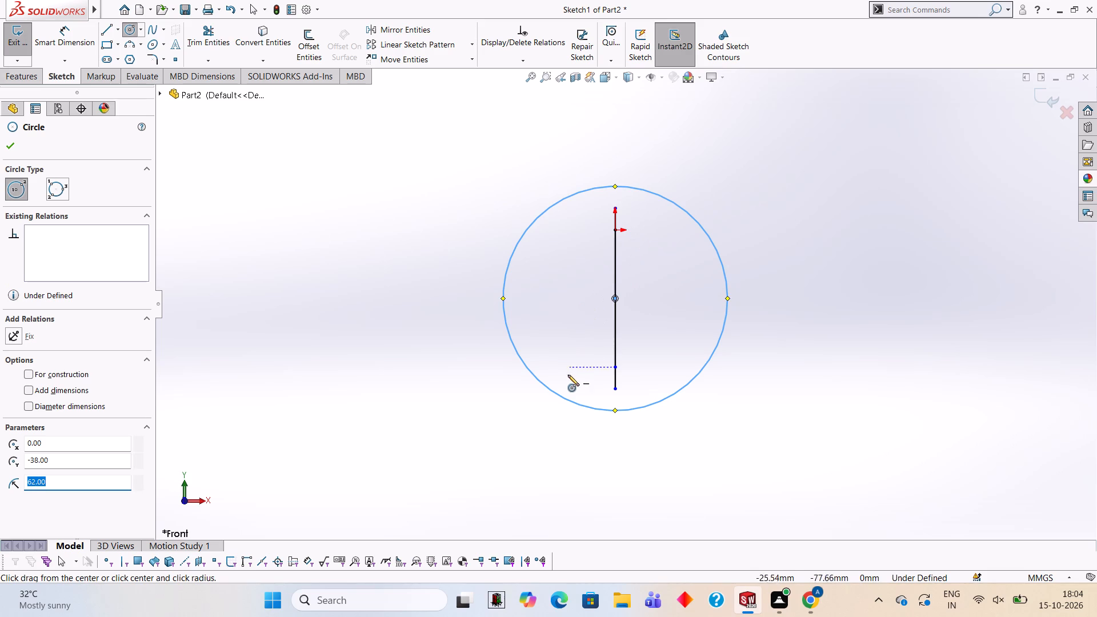
key(Escape)
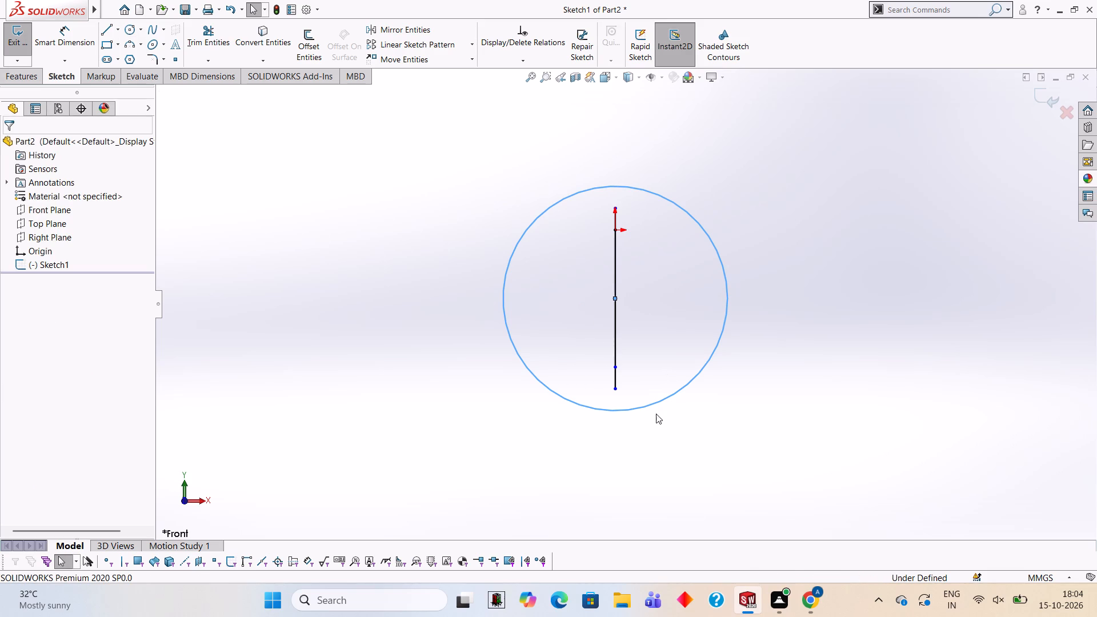
Sketch a three-point arc of radius 18 mm from the upper 12 mm line's midpoint to the circle's upper part on the negative X side.
click(110, 25)
scroll(504, 220, down, 2)
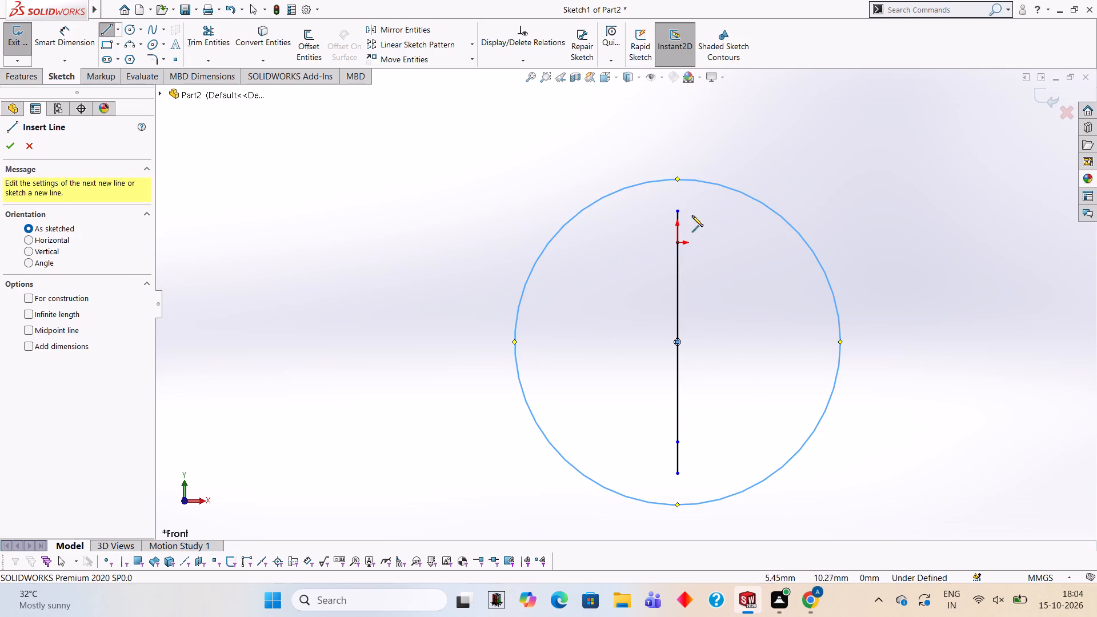
click(130, 43)
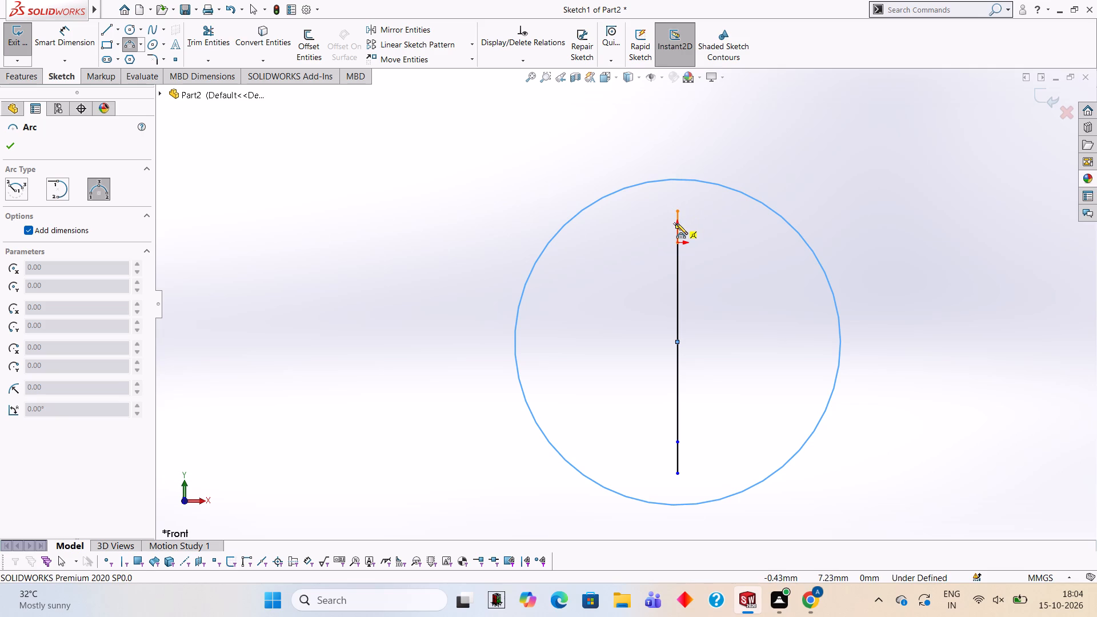
click(676, 223)
click(622, 190)
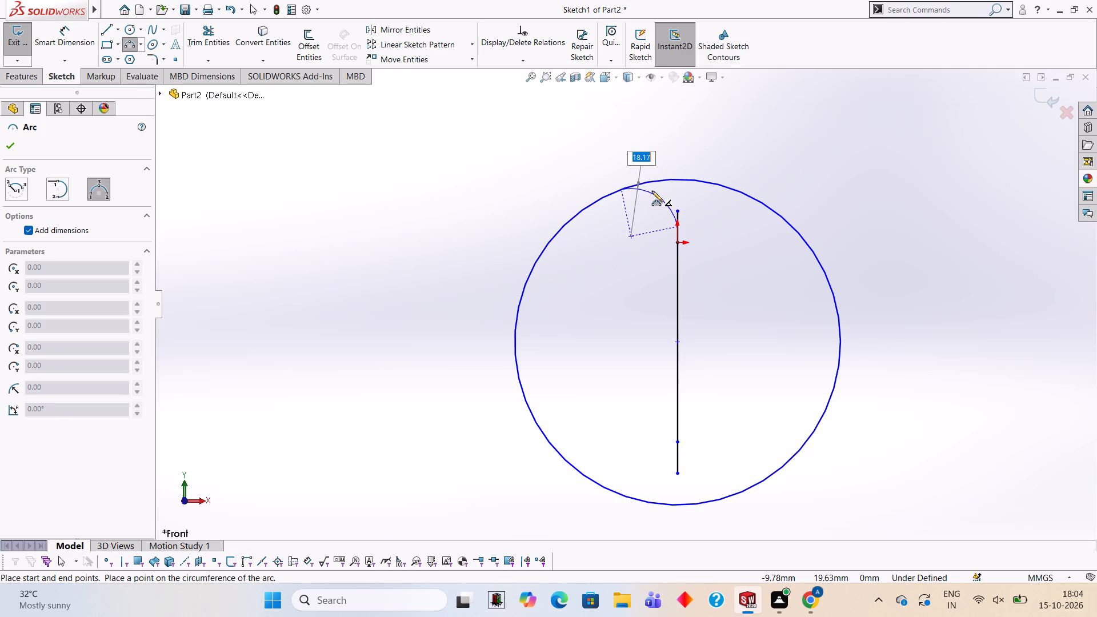
text(19)
key(BackSpace)
key(8)
key(Return)
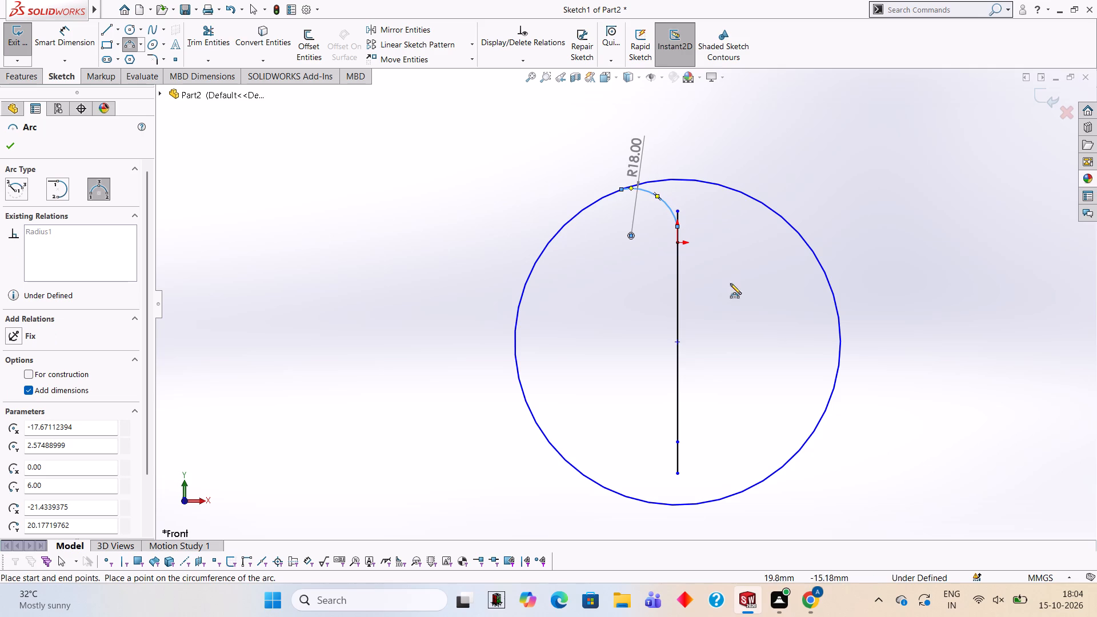
key(Escape)
scroll(718, 183, down, 1)
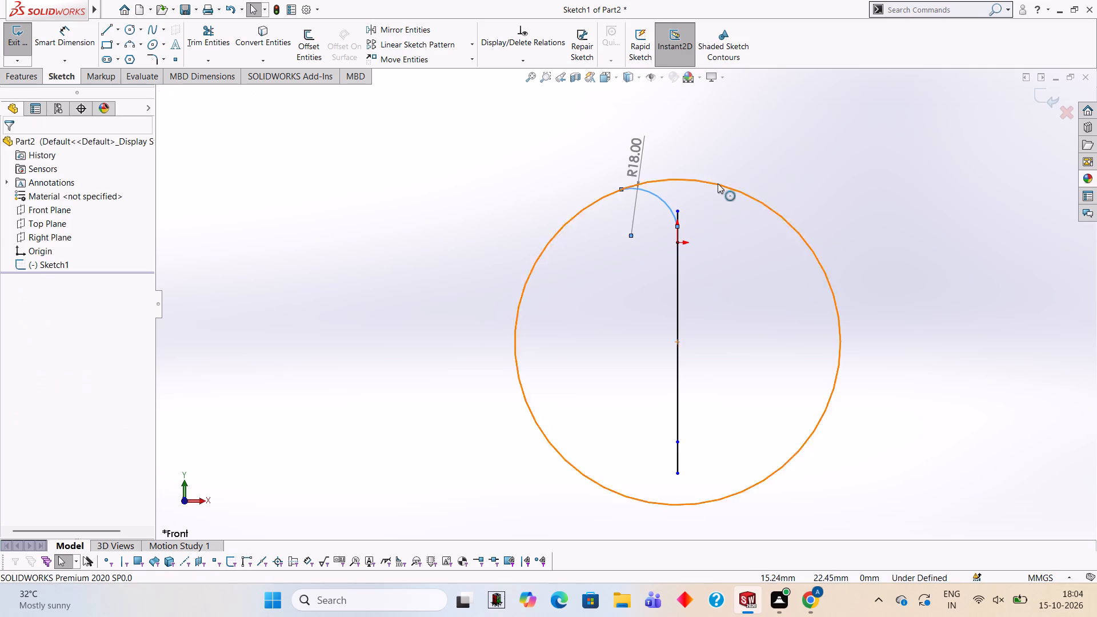
scroll(718, 183, down, 1)
key(Escape)
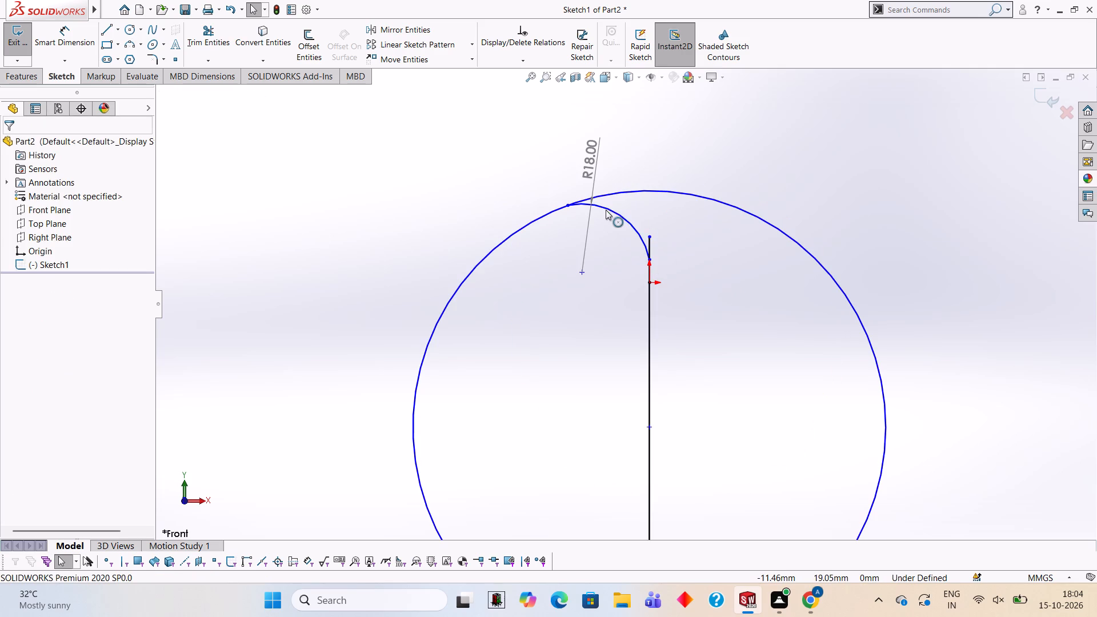
Add a Tangent relation between the 18 mm radius arc and the upper 12 mm vertical line.
click(608, 211)
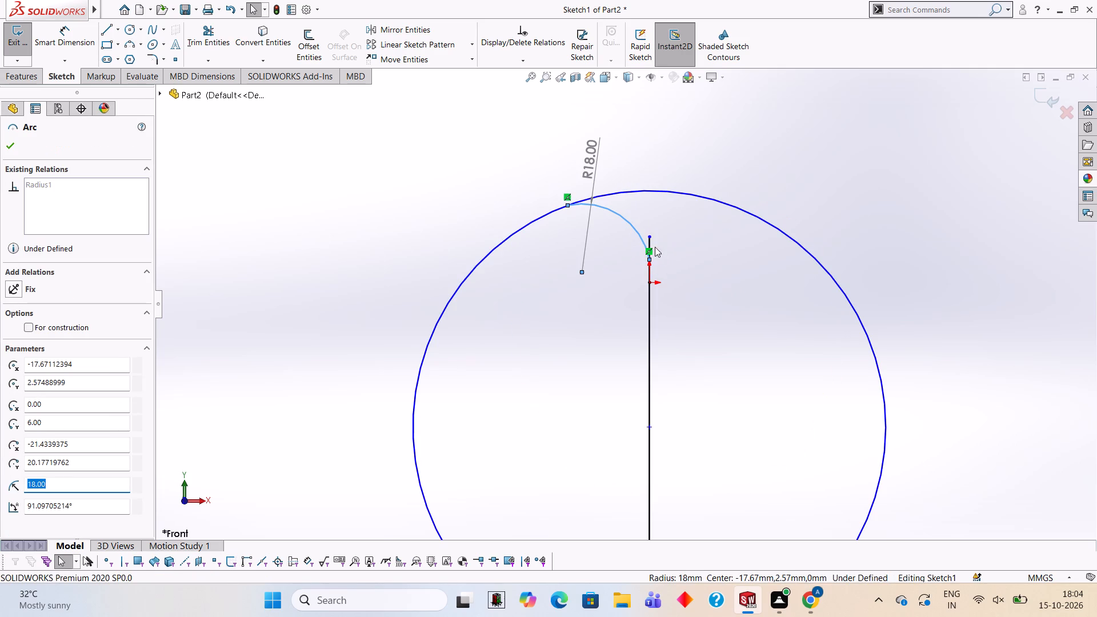
ctrl+click(650, 245)
ctrl+click(46, 348)
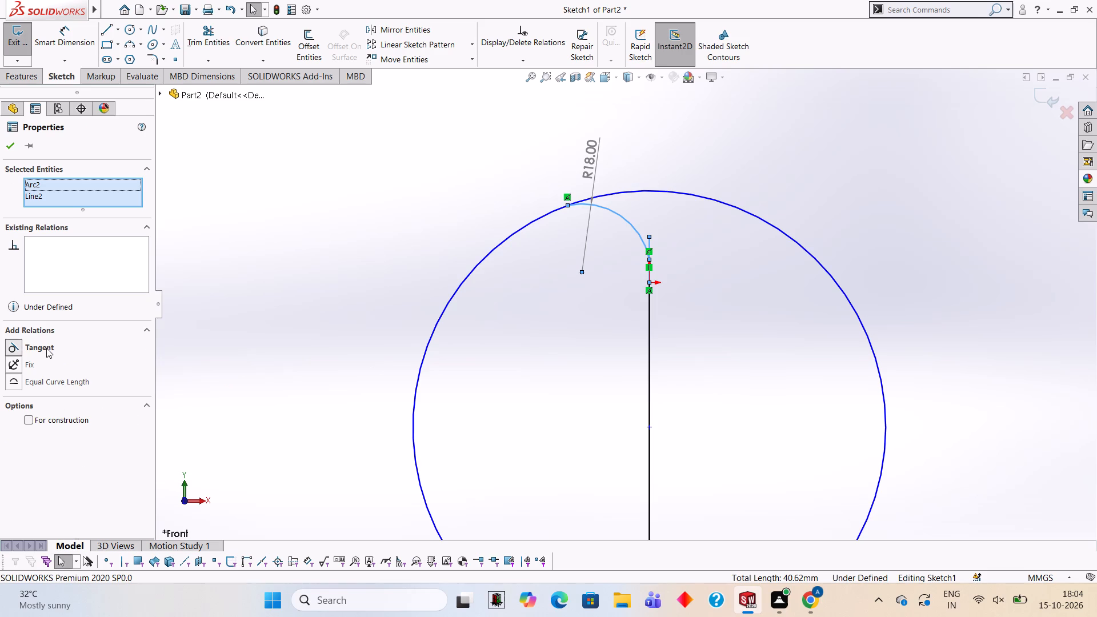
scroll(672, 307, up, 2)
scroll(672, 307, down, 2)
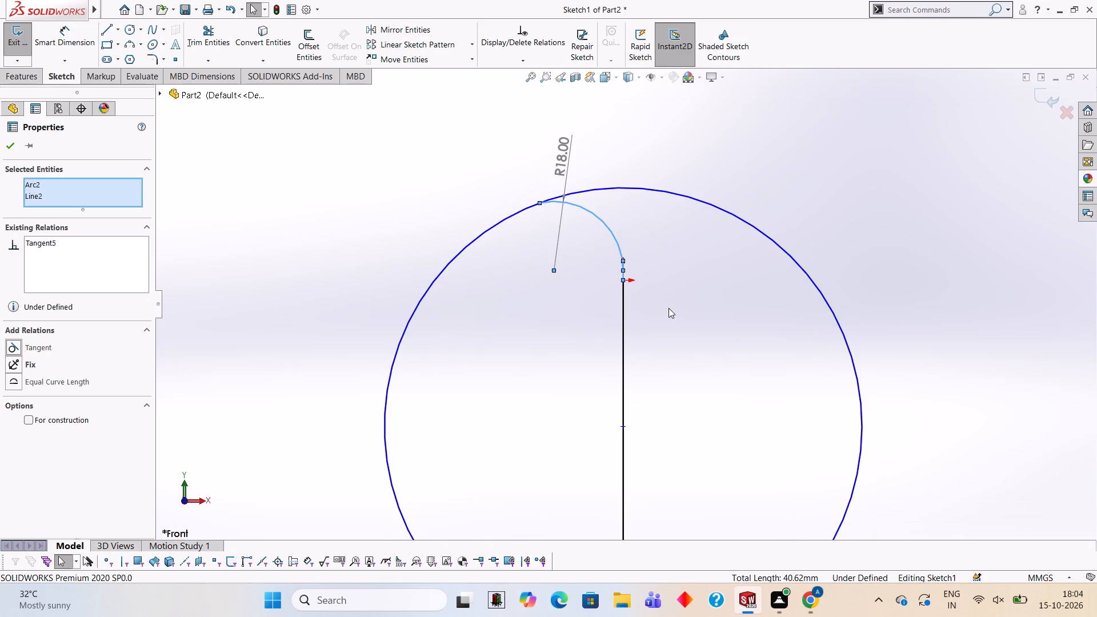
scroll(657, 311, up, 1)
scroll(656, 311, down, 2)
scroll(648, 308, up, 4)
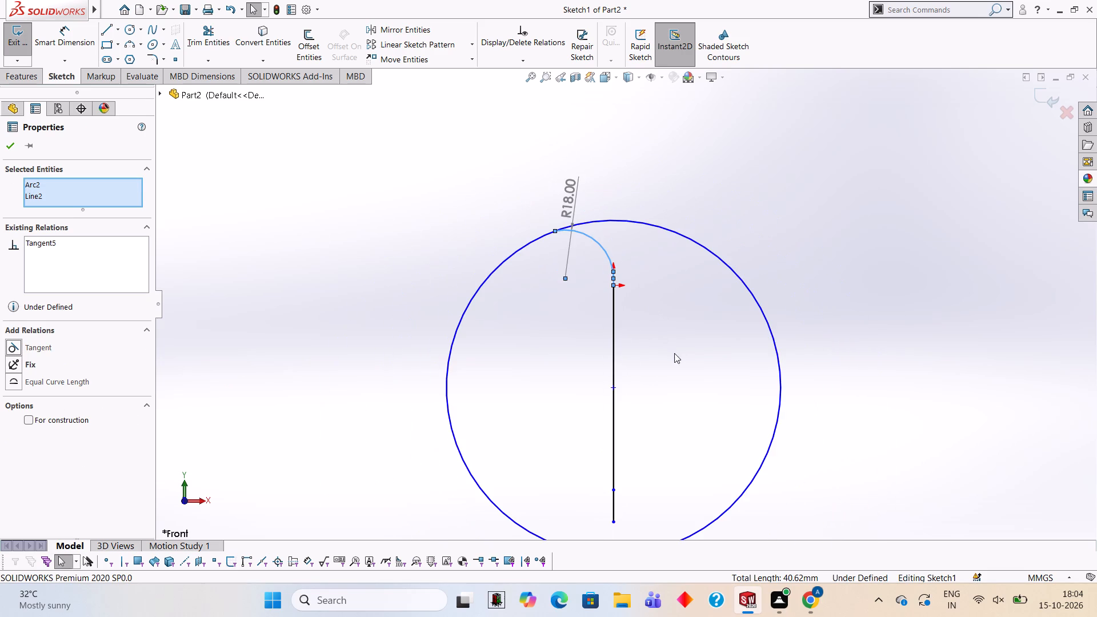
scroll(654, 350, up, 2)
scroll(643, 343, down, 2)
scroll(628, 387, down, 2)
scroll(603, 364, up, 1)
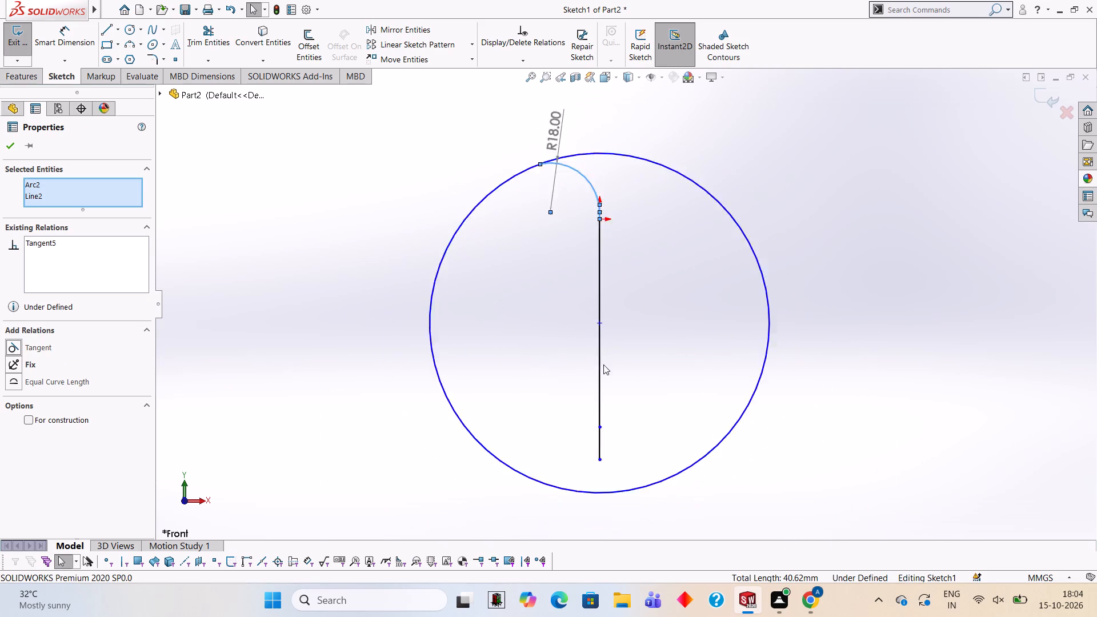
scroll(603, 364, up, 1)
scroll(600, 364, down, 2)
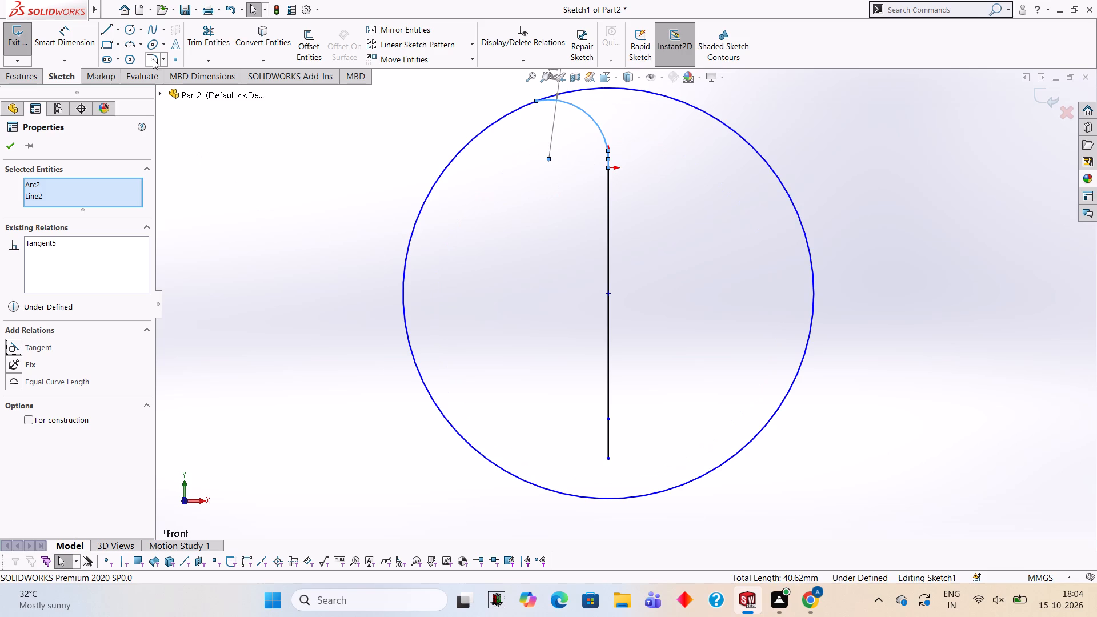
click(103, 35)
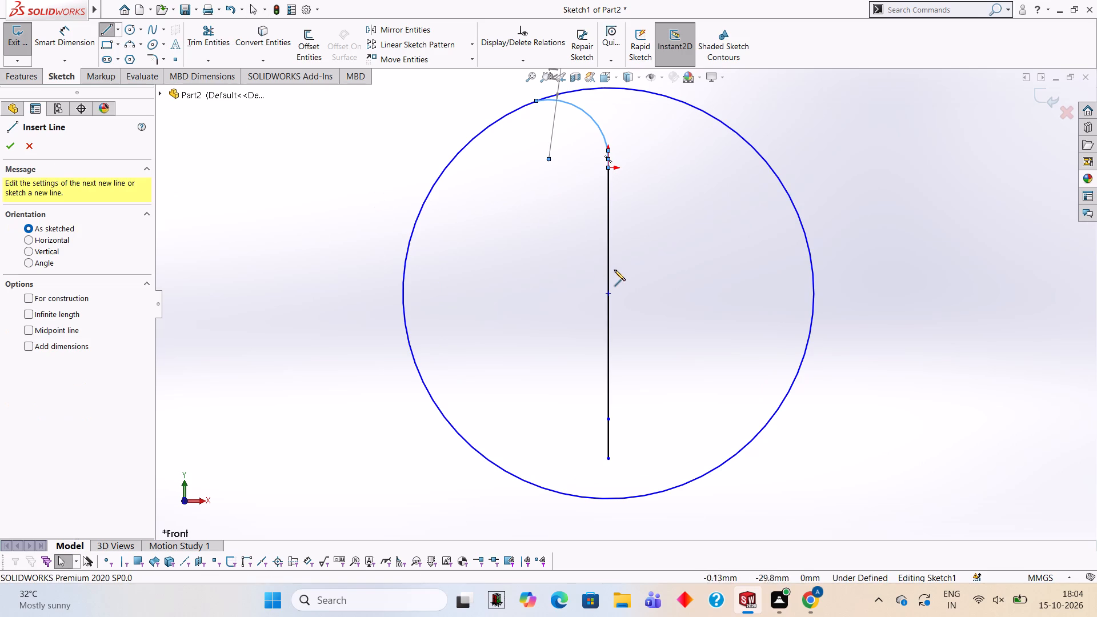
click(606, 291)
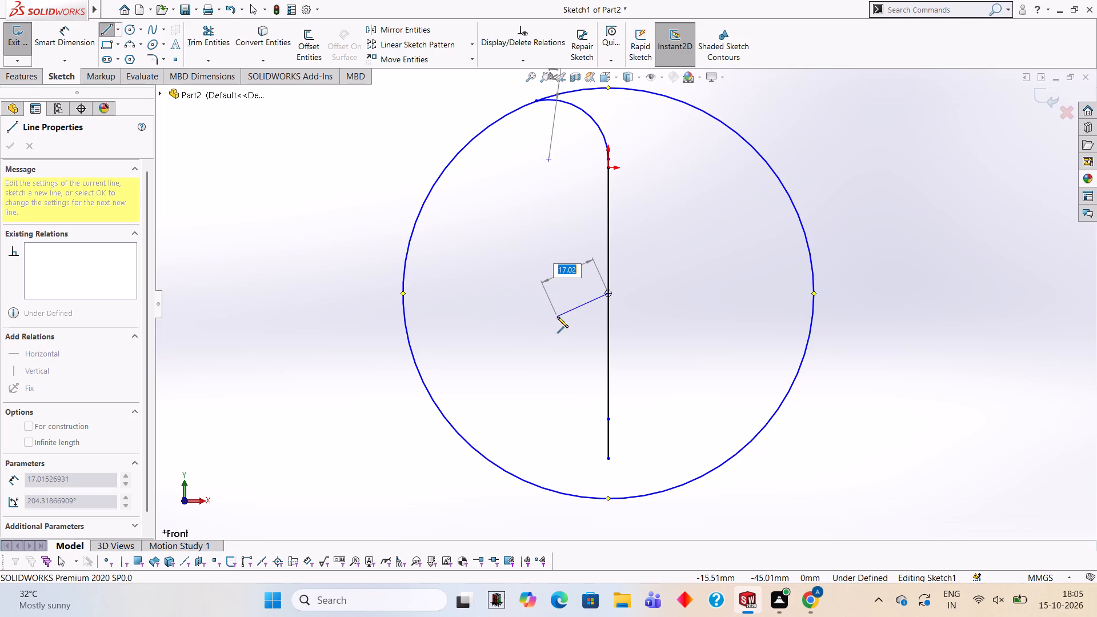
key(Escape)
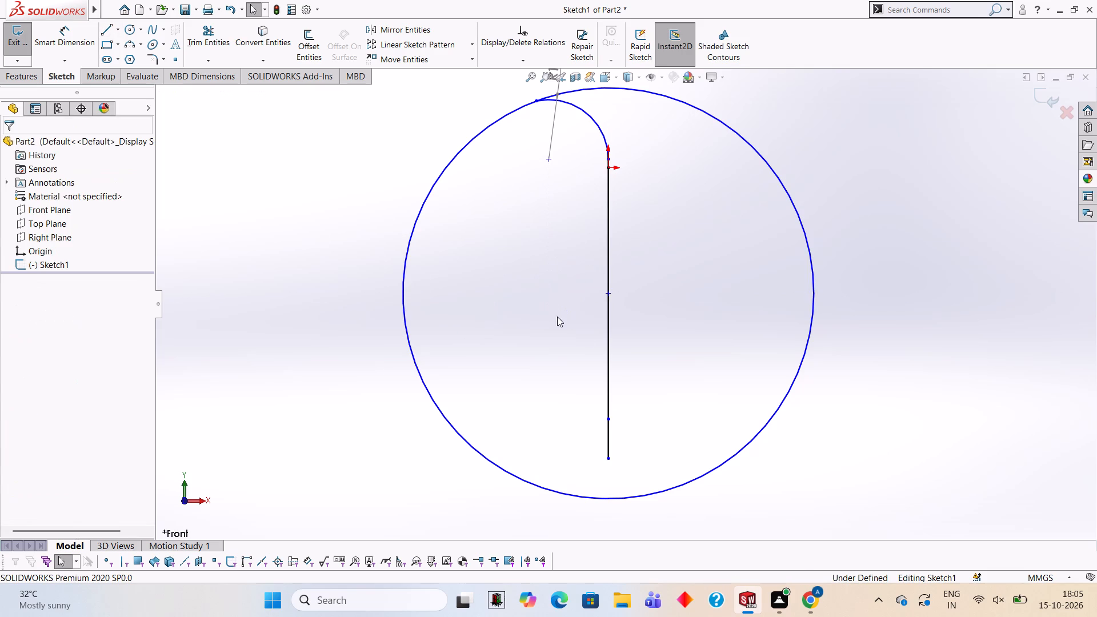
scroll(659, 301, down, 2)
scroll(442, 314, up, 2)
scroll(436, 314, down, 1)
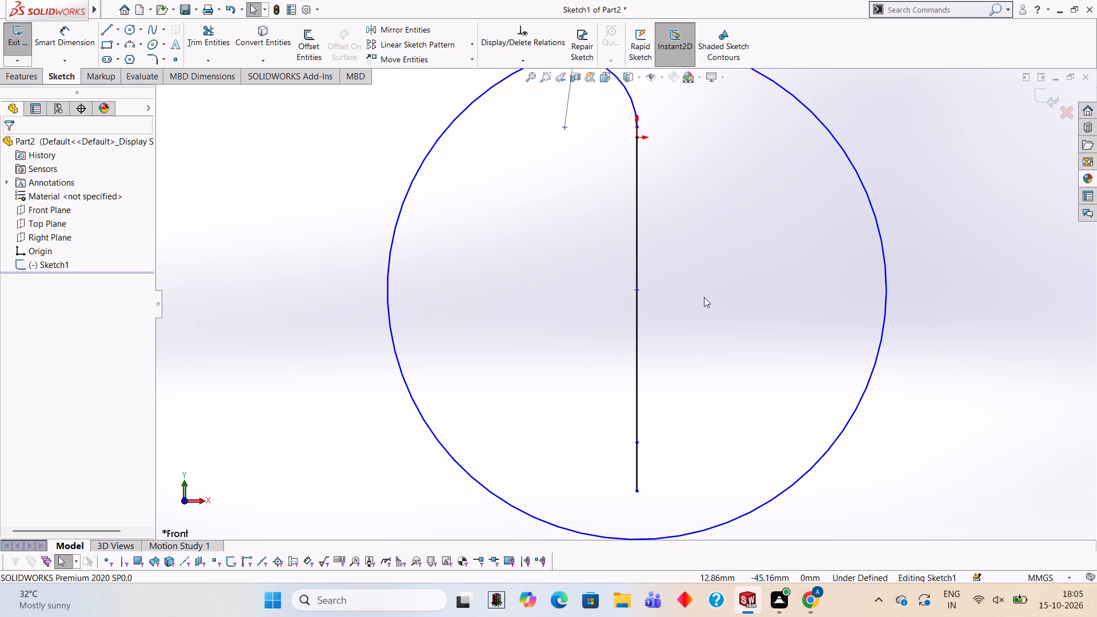
Undo the tangent relation, the 18 mm radius arc and the 62 mm radius circle, keeping both 12 mm vertical lines.
key(ctrl+z)
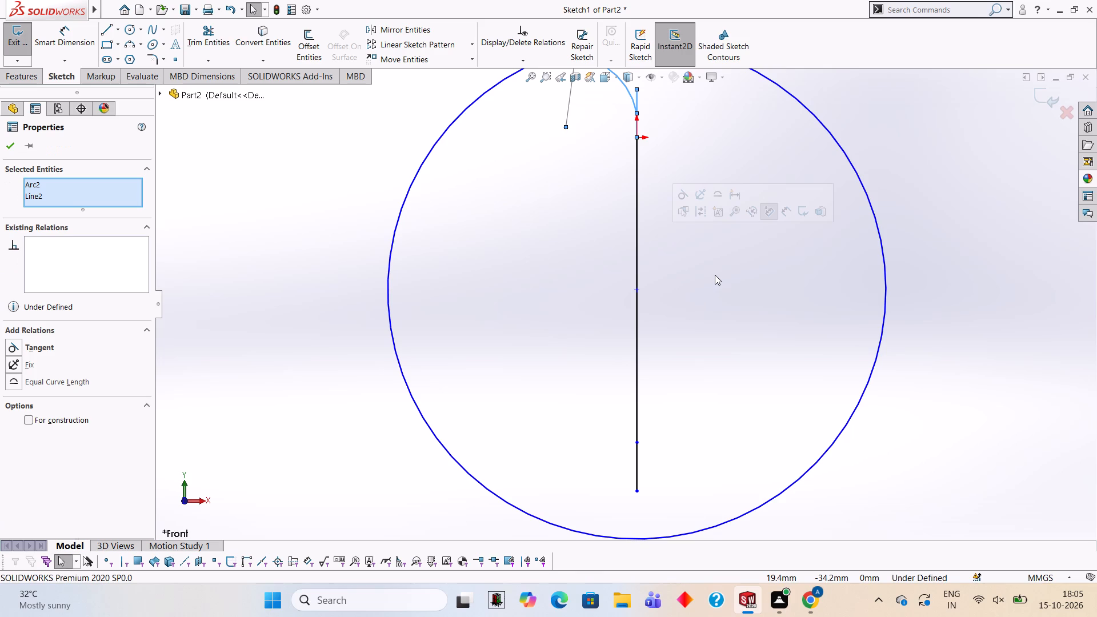
key(ctrl+z)
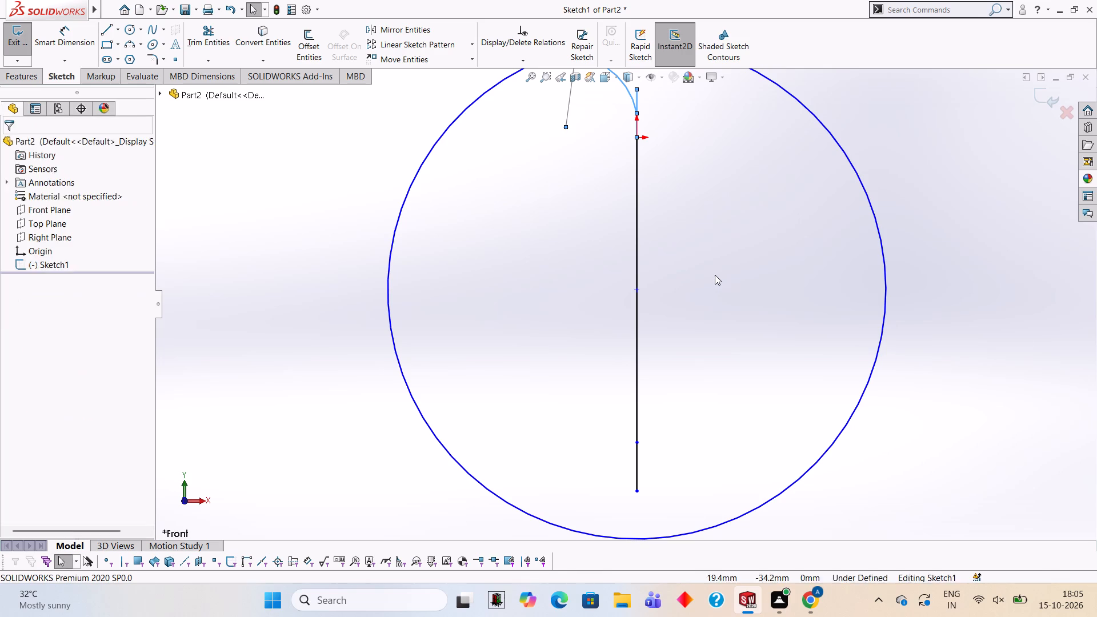
key(ctrl+z)
key(ctrl+z)
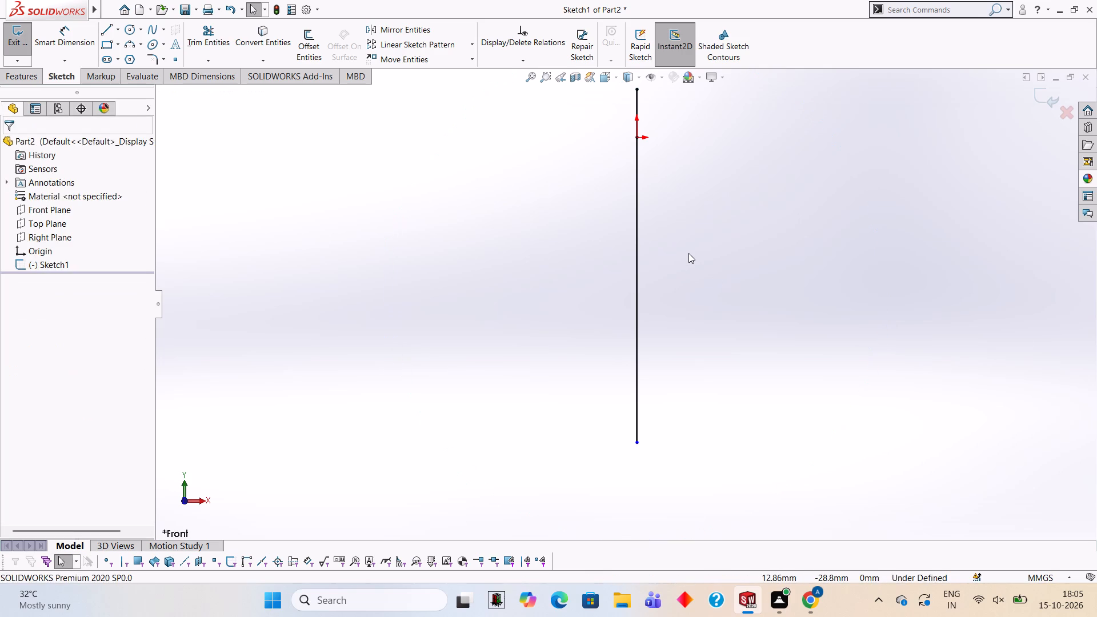
key(ctrl+y)
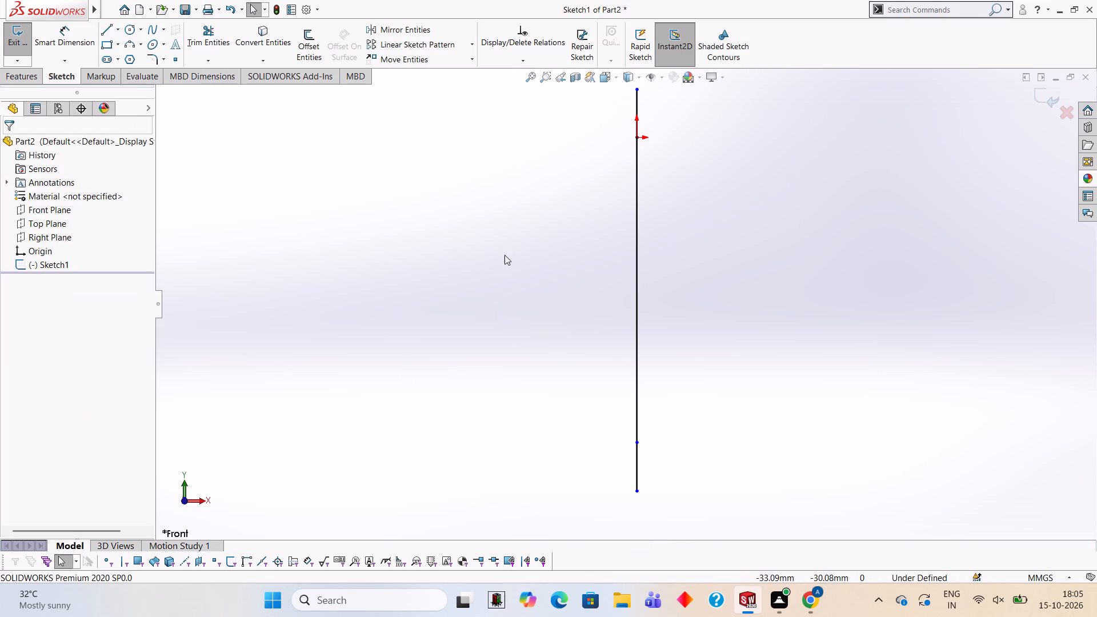
Sketch a 32 mm horizontal line from the origin toward the negative X side.
scroll(528, 251, up, 3)
scroll(557, 245, down, 2)
click(106, 29)
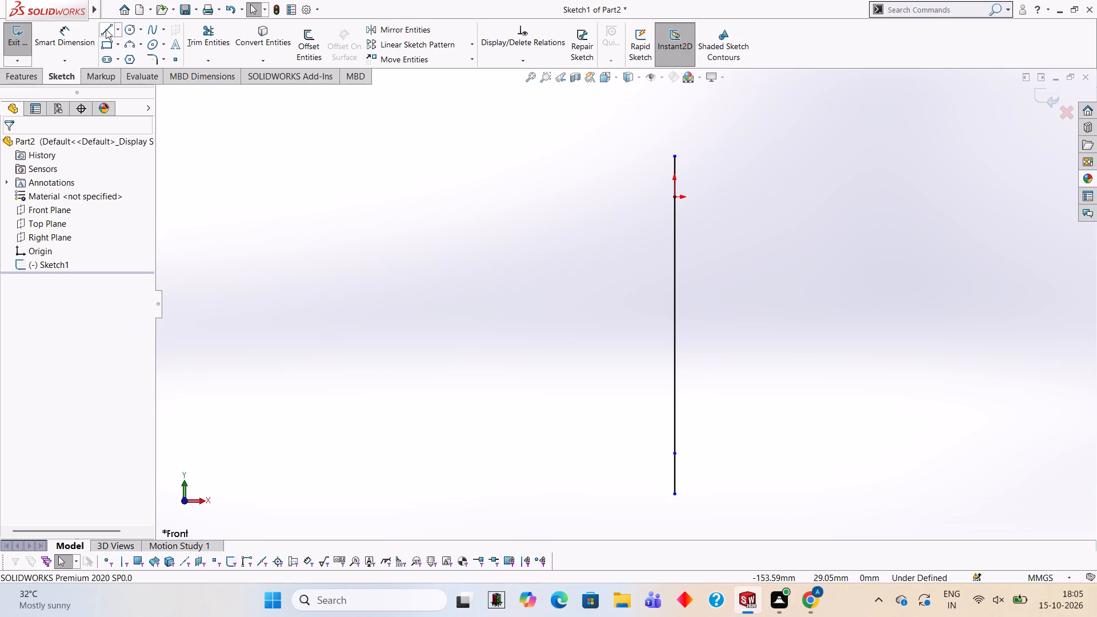
click(672, 198)
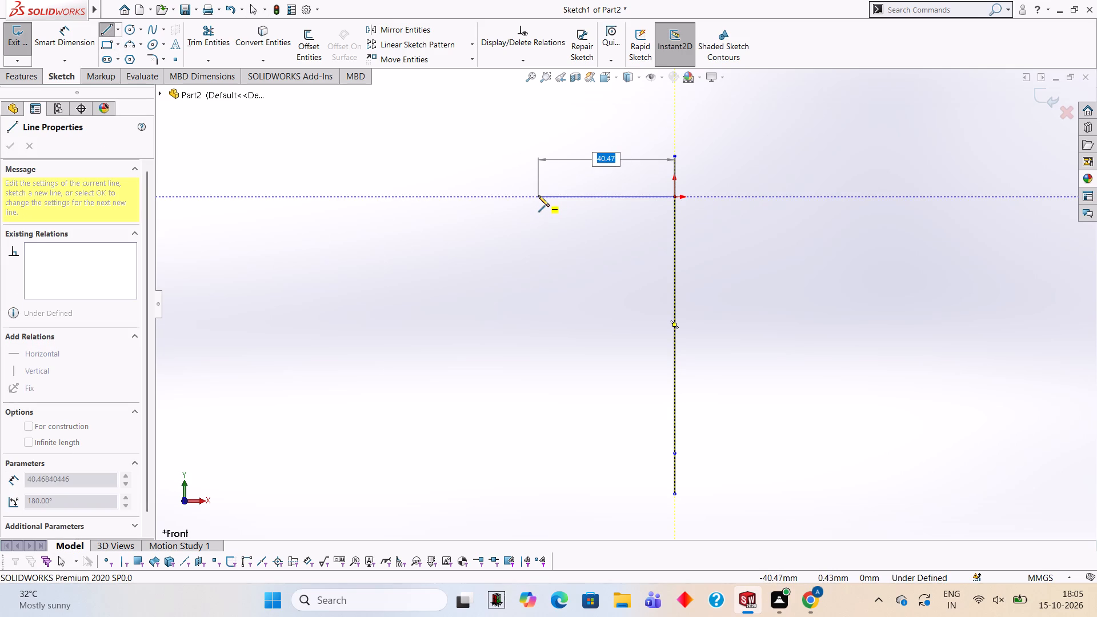
text(32)
key(Return)
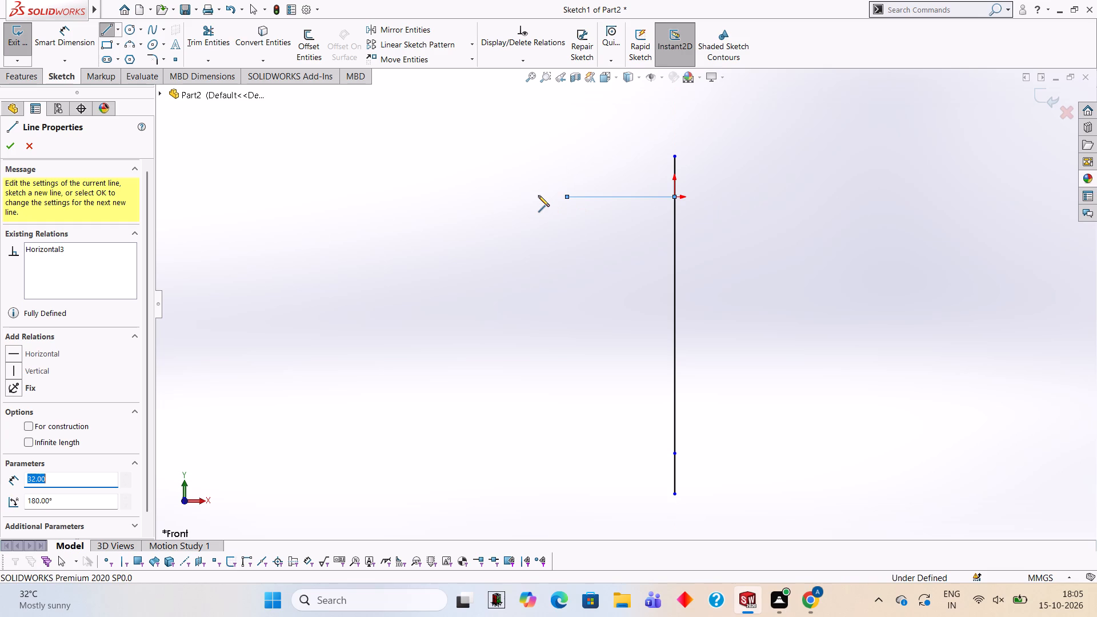
key(Escape)
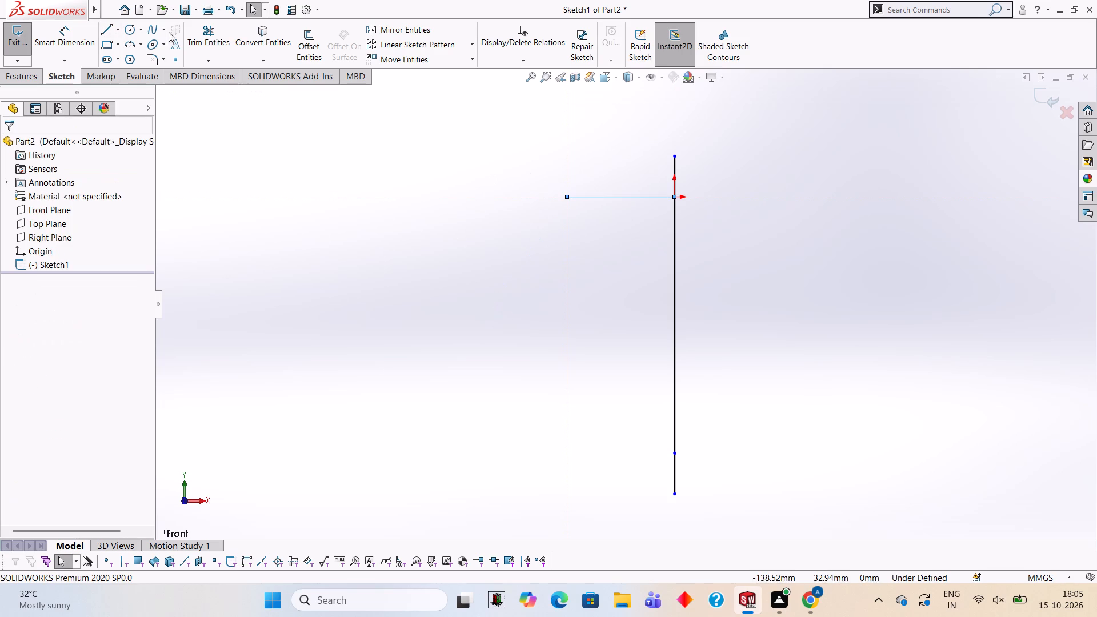
Sketch a circle of radius 32 mm centred on the free end of the upper 32 mm horizontal line.
click(125, 33)
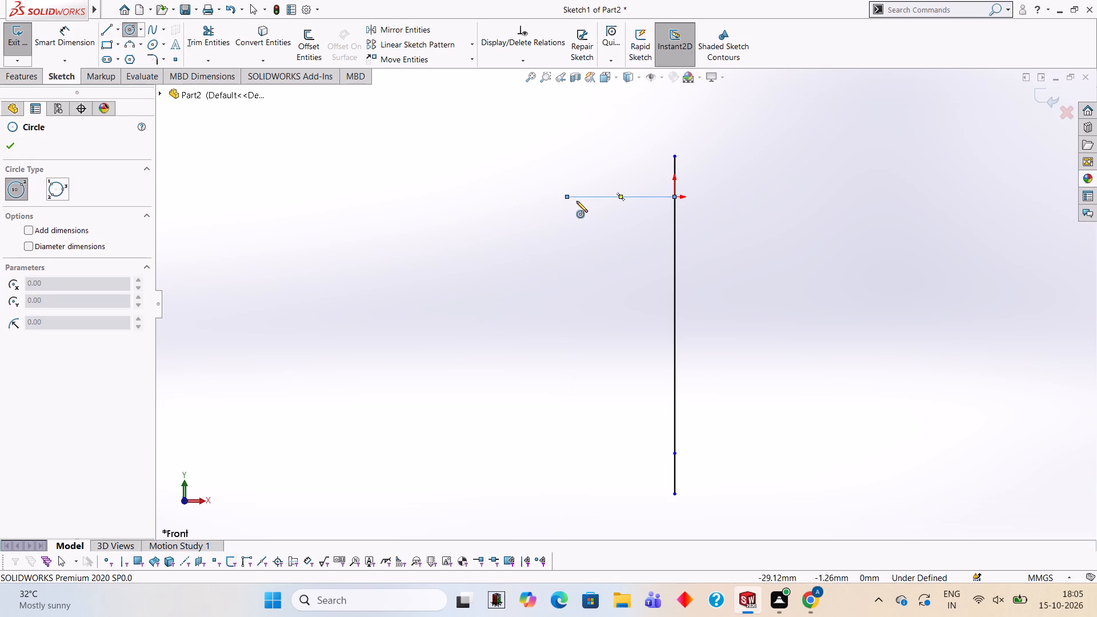
click(564, 195)
text(32)
key(Return)
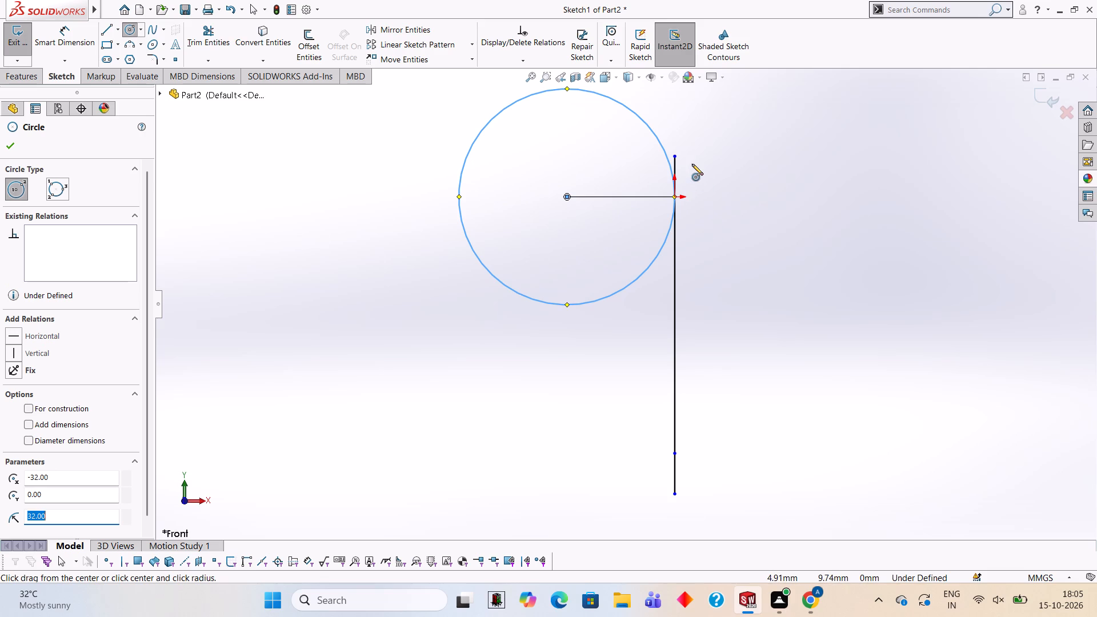
Sketch a 32 mm horizontal line toward negative X from the lower end of the 76 mm vertical line.
scroll(686, 383, up, 2)
scroll(686, 383, down, 1)
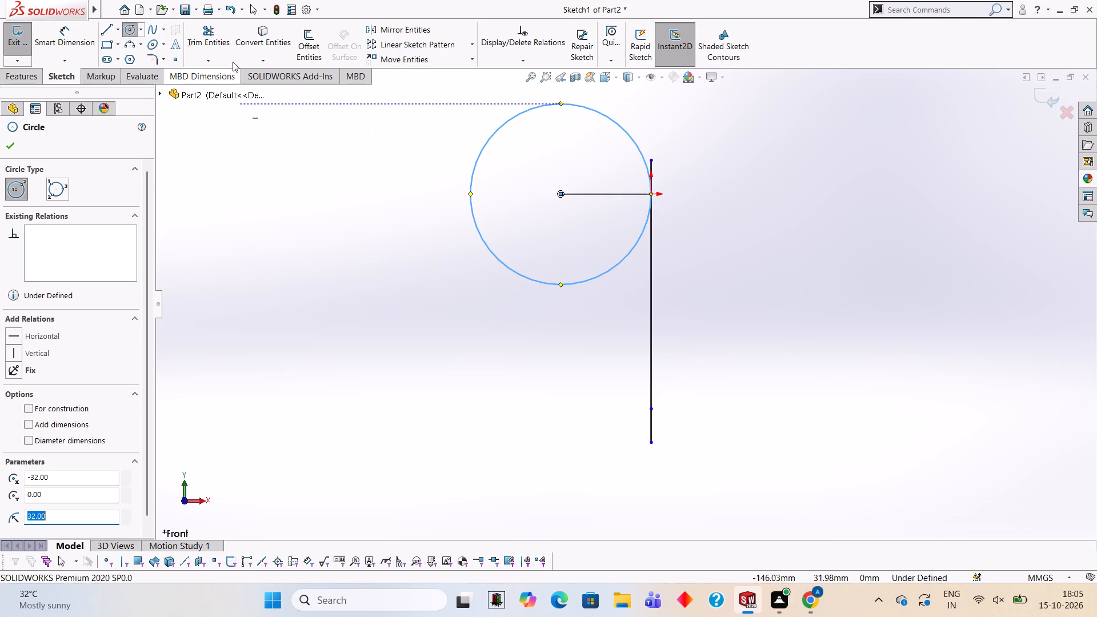
click(104, 29)
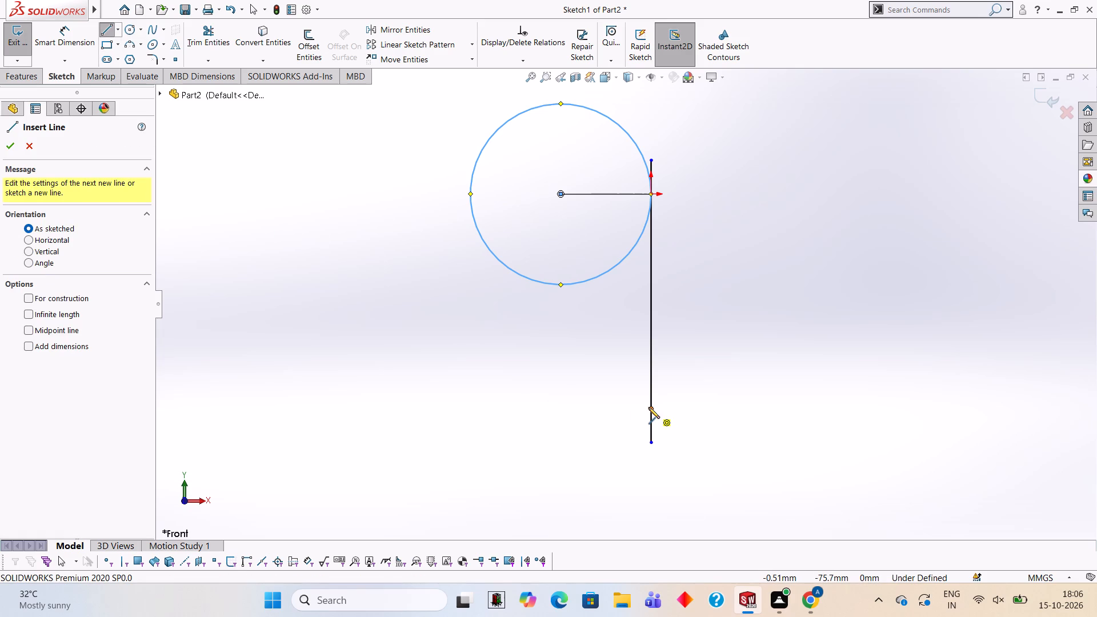
click(648, 407)
text(32)
key(Return)
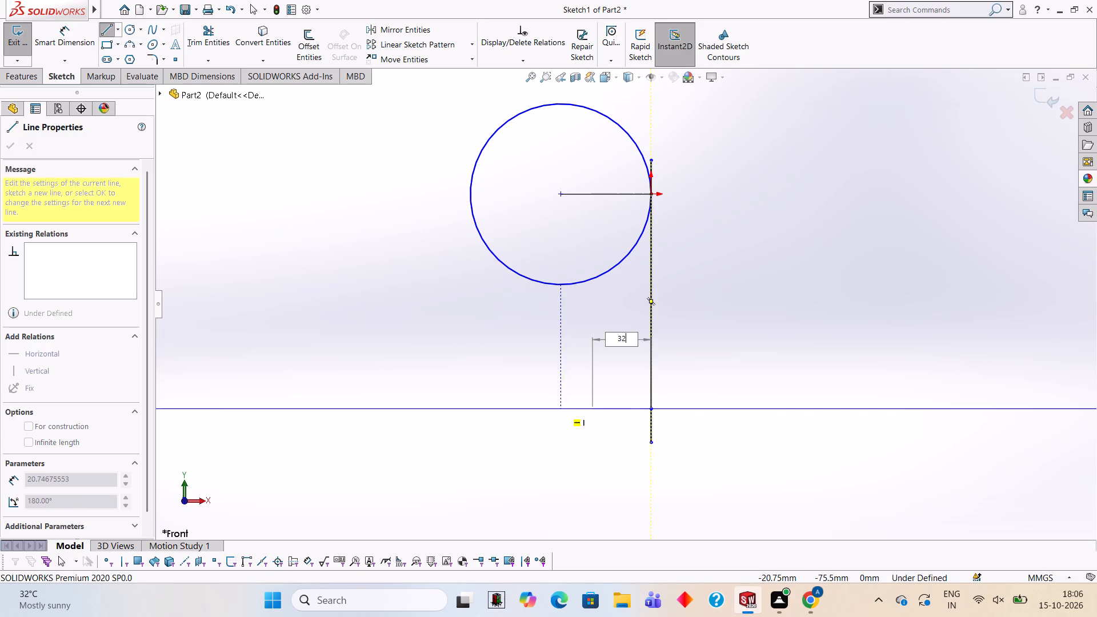
key(Escape)
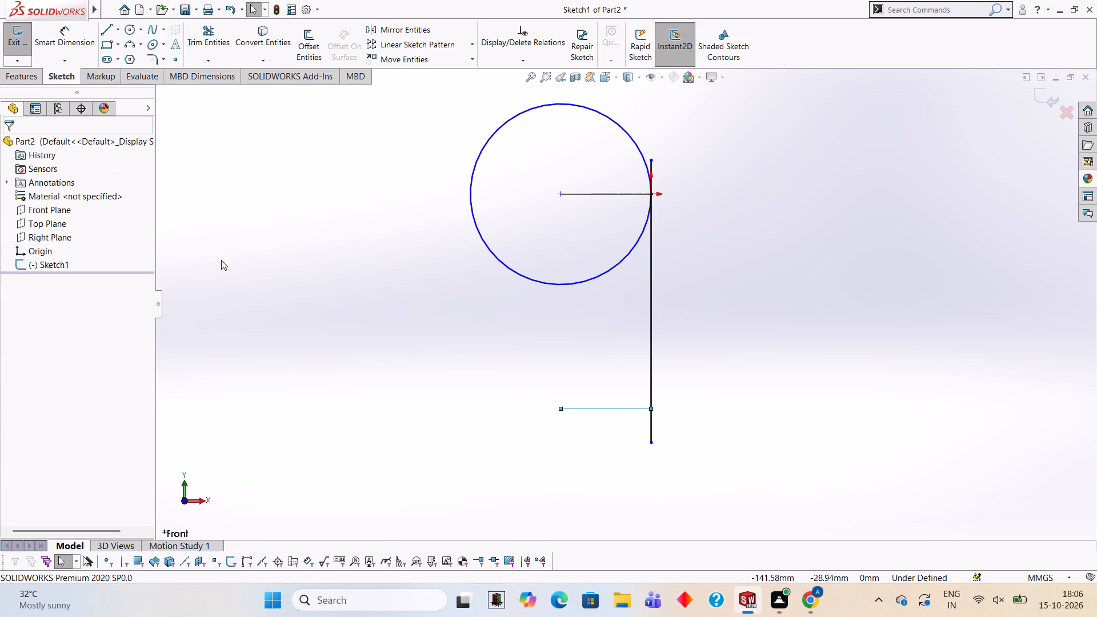
Sketch a circle of radius 32 mm centred on the free end of the lower 32 mm horizontal line.
click(125, 22)
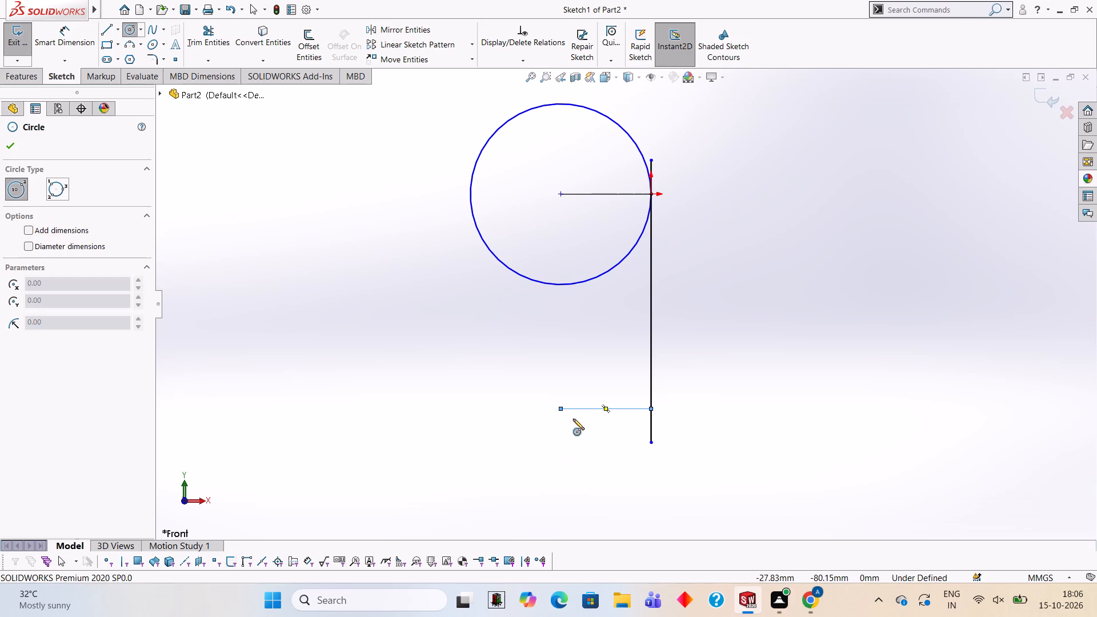
click(558, 408)
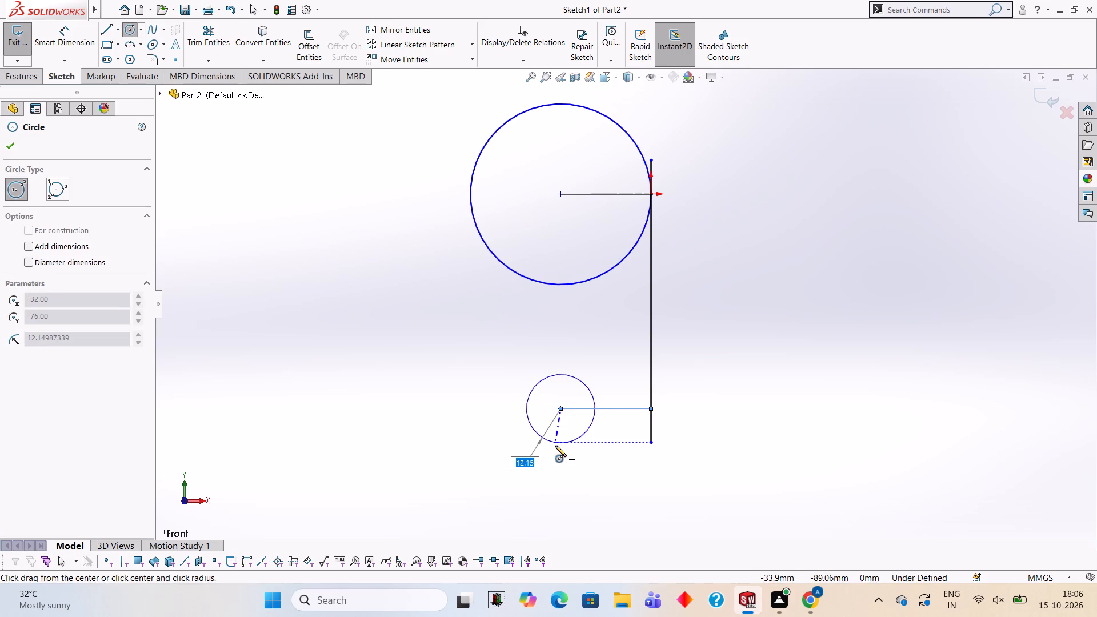
text(32)
key(Return)
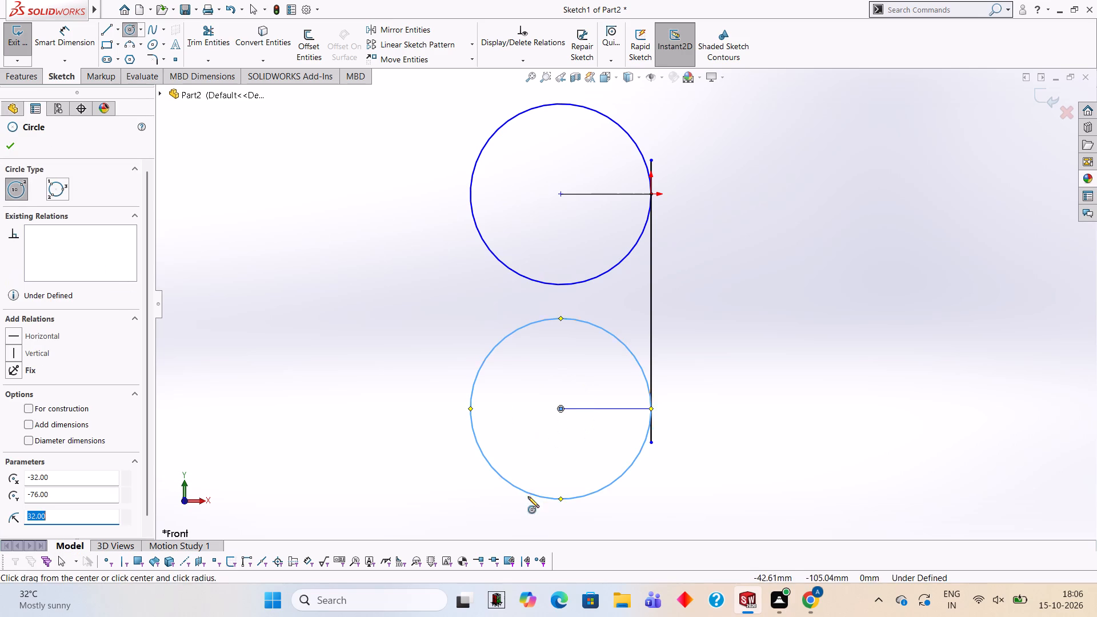
key(Escape)
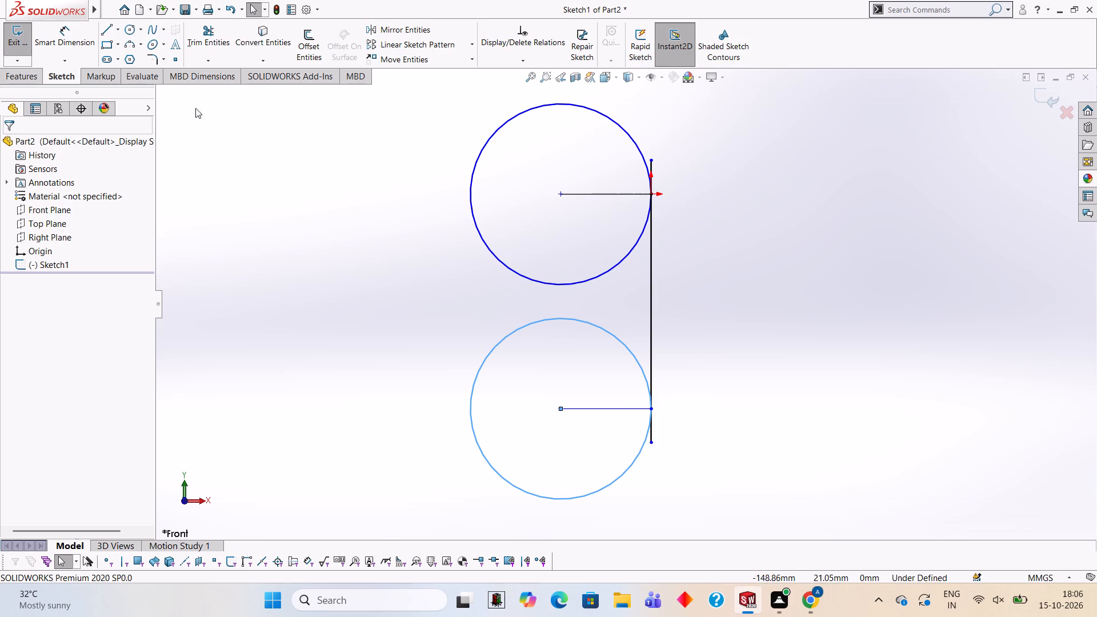
Sketch a vertical line from the upper circle's centre to its top, and a 140 mm line from there down to the lower circle's bottom.
click(103, 23)
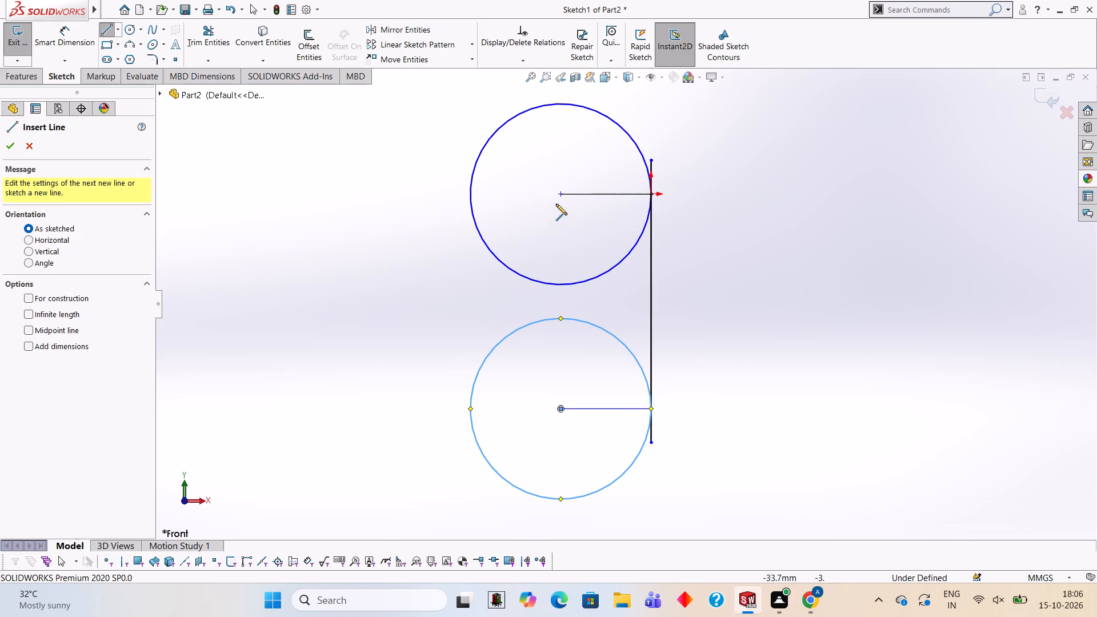
click(560, 194)
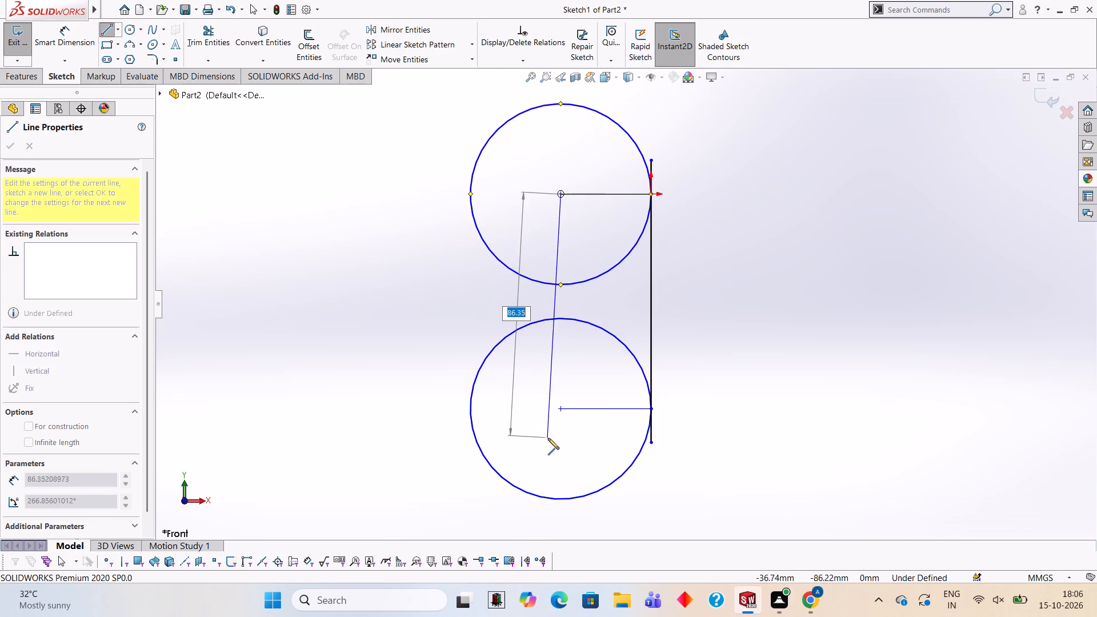
click(559, 102)
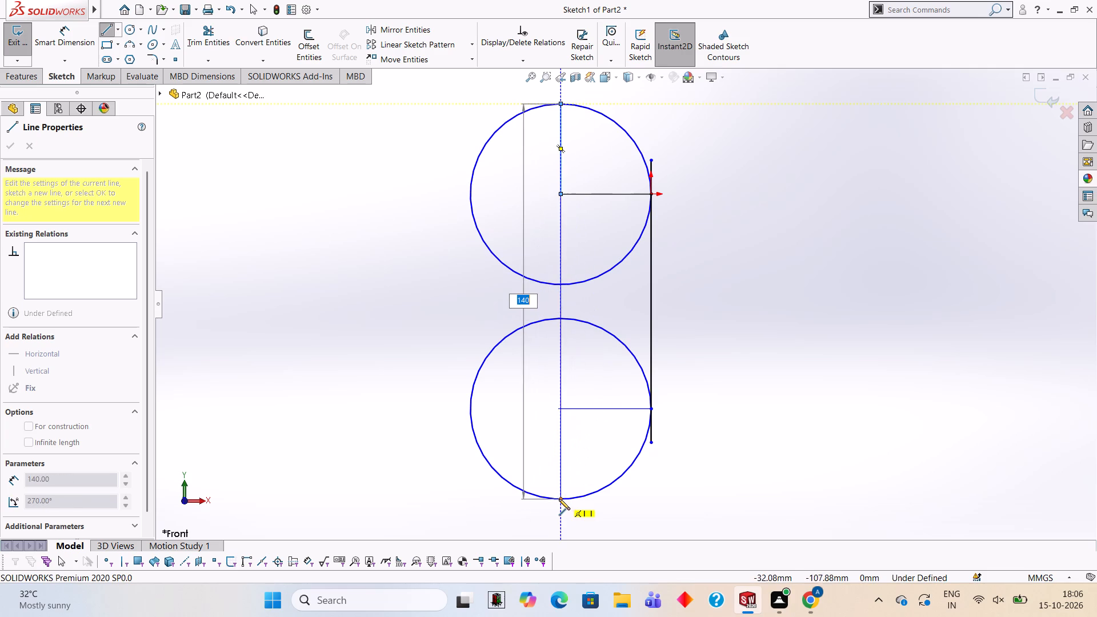
click(559, 499)
key(Escape)
key(Escape)
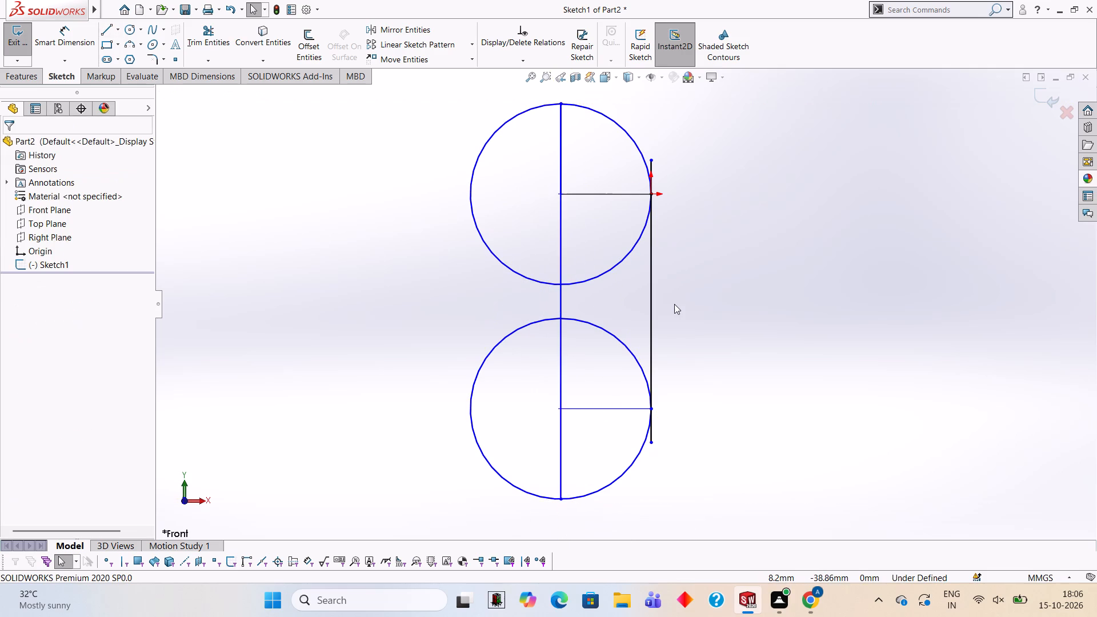
Trim both circles to their outer quarter arcs on the 76 mm line's side, and trim the 140 mm line between the two horizontal lines.
scroll(674, 304, up, 1)
scroll(674, 304, down, 1)
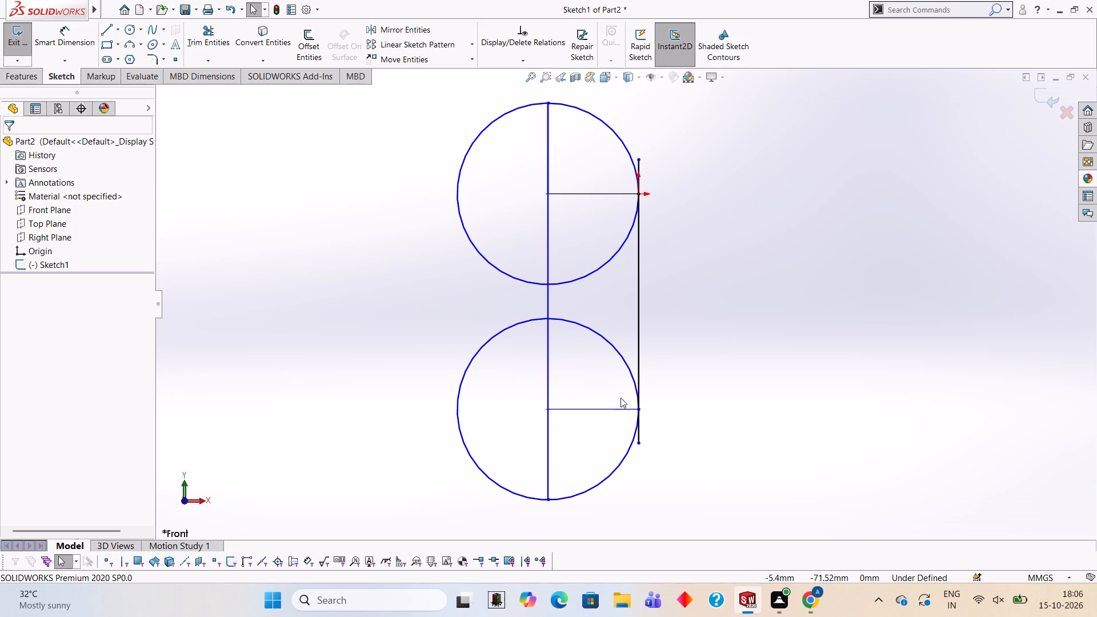
click(230, 35)
click(463, 160)
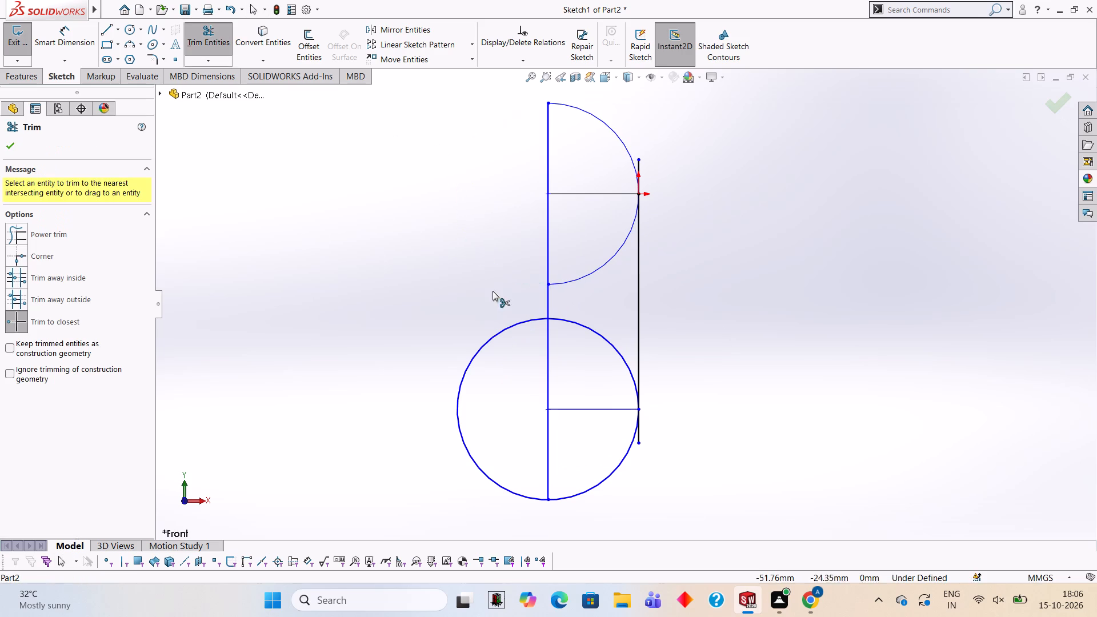
click(483, 350)
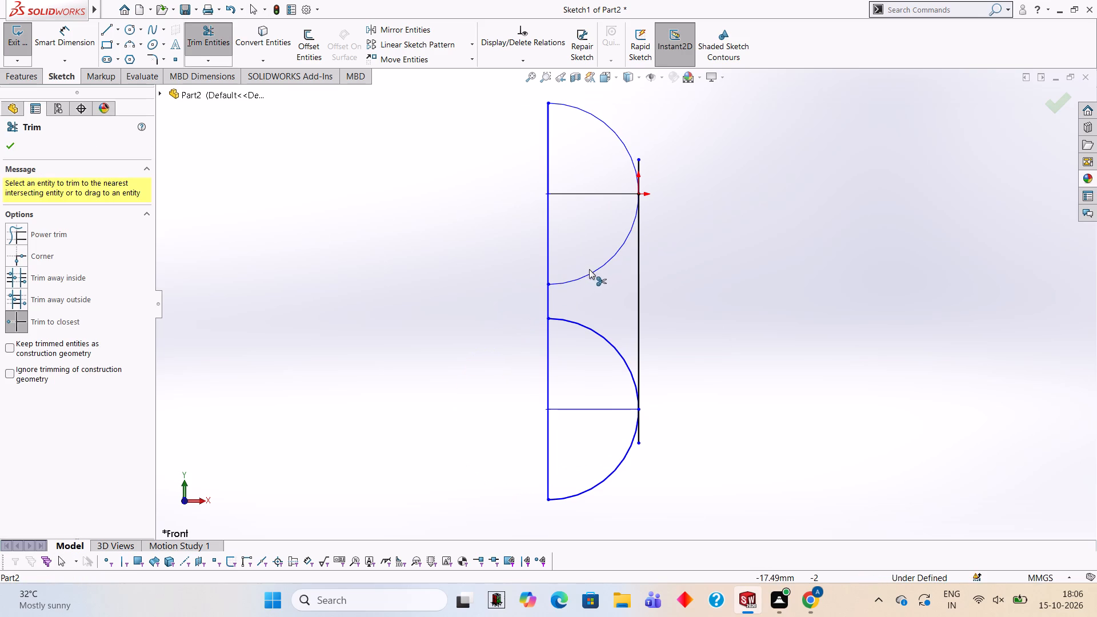
click(591, 270)
click(571, 320)
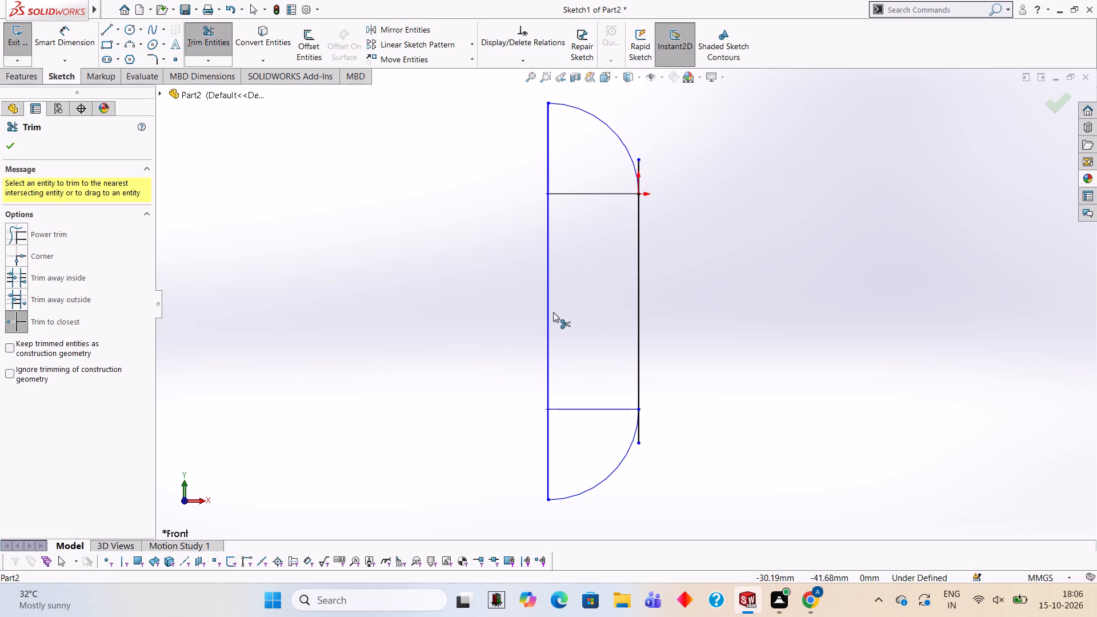
click(549, 312)
scroll(700, 199, up, 2)
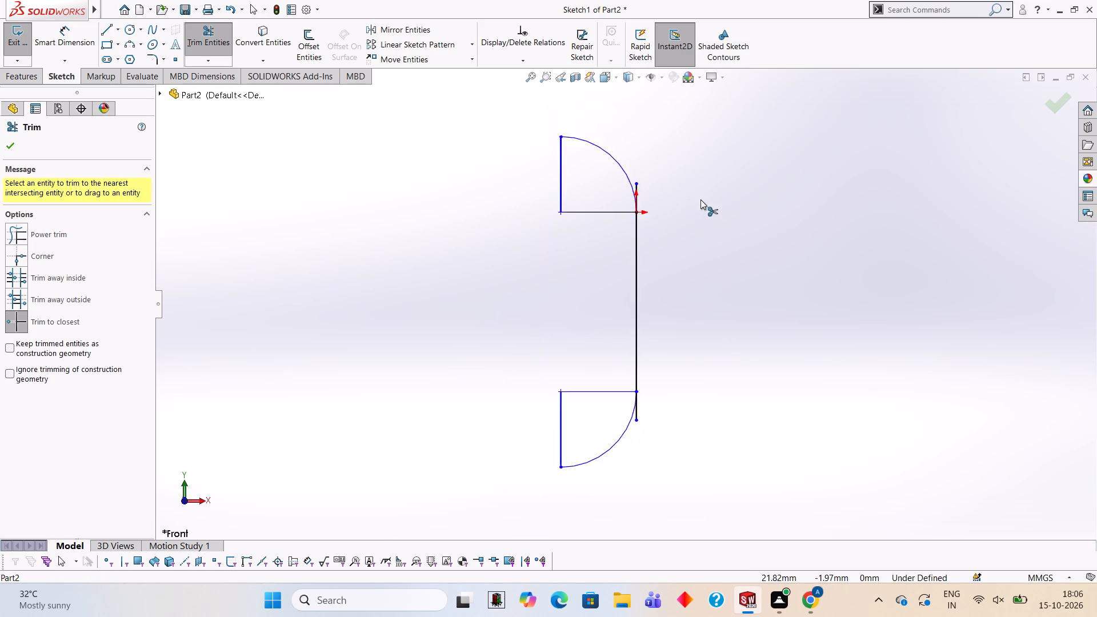
scroll(700, 199, down, 2)
scroll(586, 443, up, 2)
scroll(586, 443, down, 2)
key(Escape)
key(Escape)
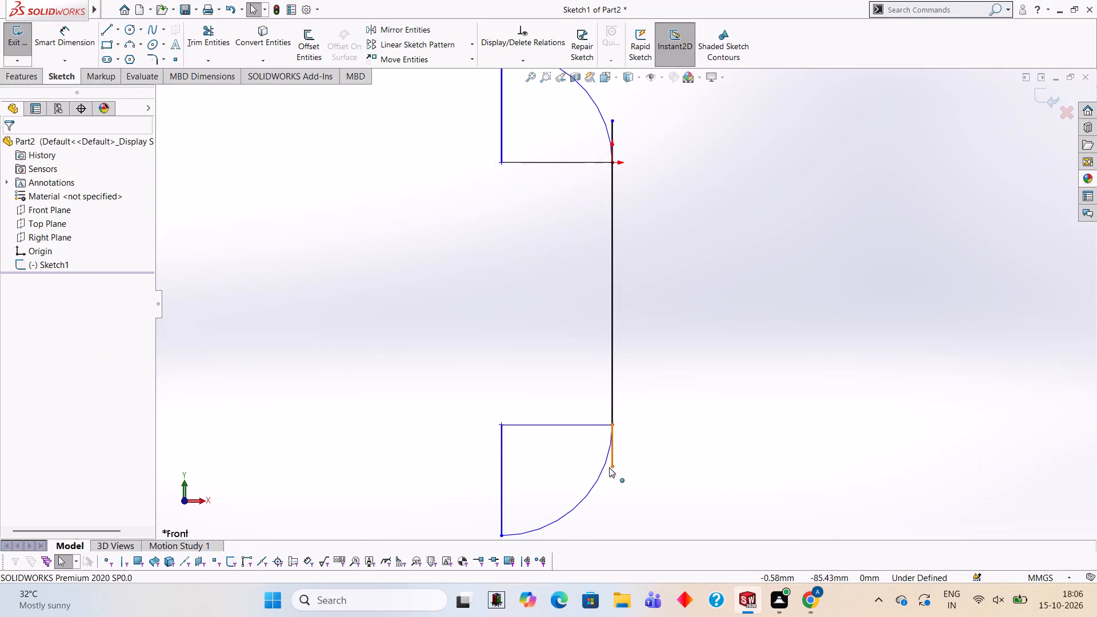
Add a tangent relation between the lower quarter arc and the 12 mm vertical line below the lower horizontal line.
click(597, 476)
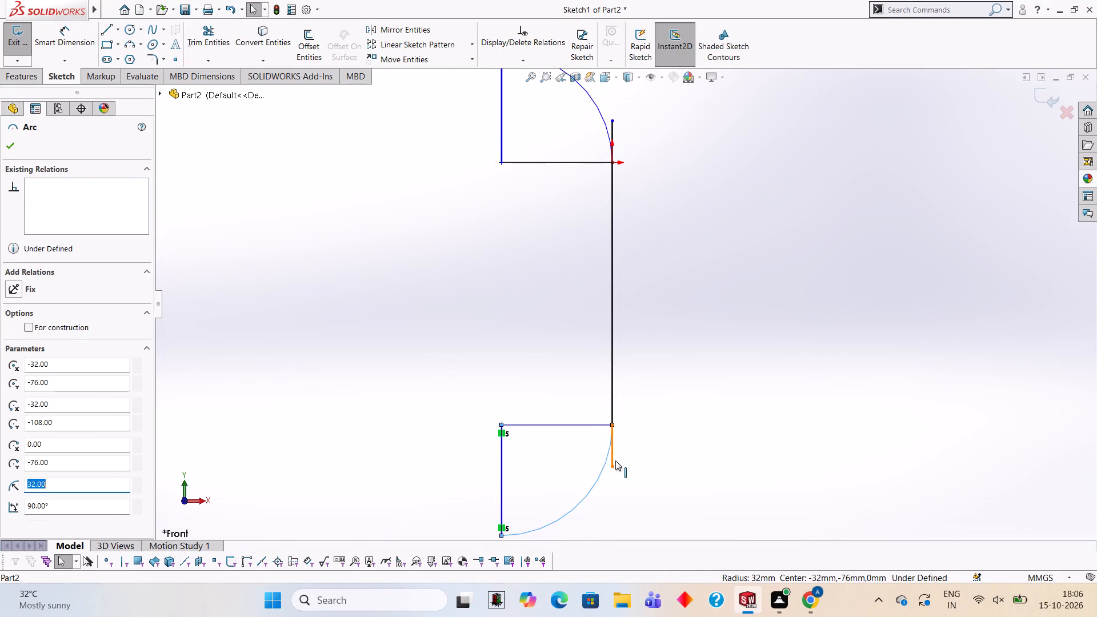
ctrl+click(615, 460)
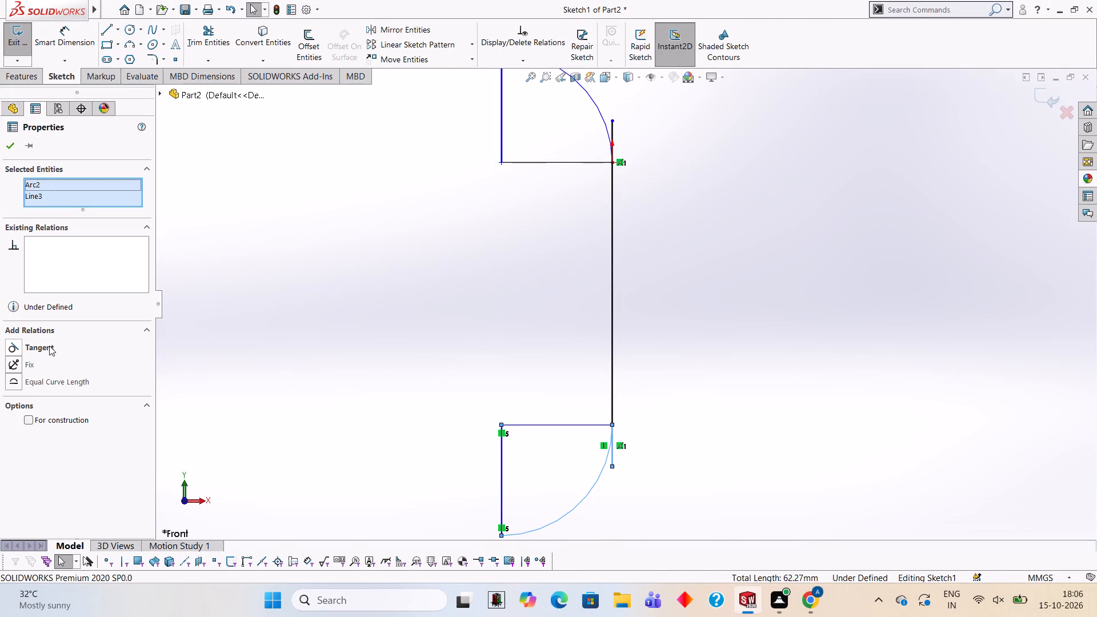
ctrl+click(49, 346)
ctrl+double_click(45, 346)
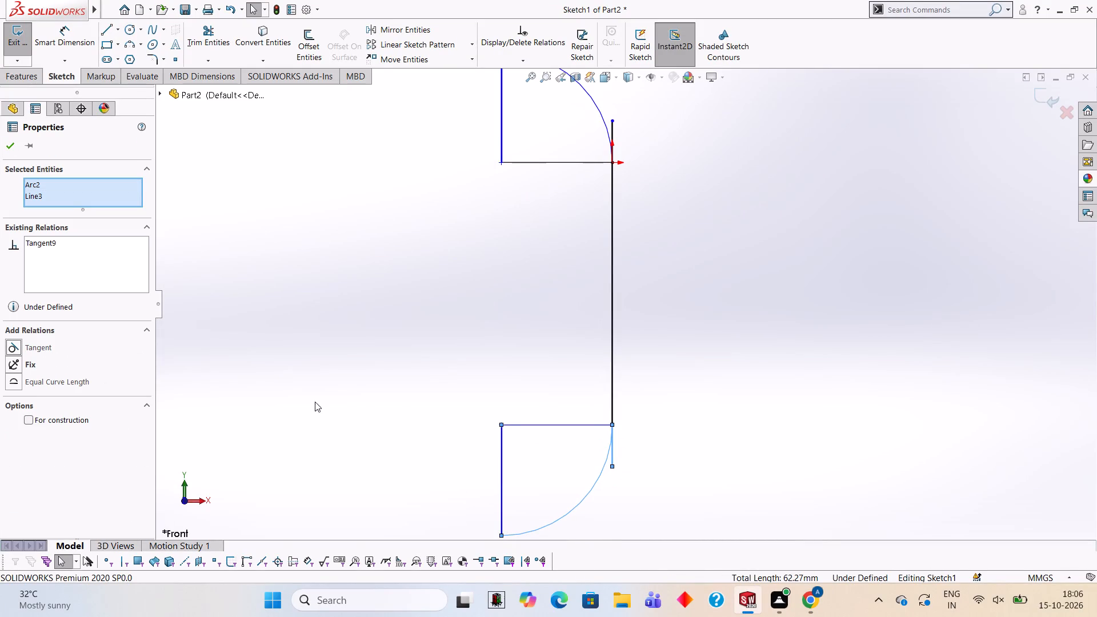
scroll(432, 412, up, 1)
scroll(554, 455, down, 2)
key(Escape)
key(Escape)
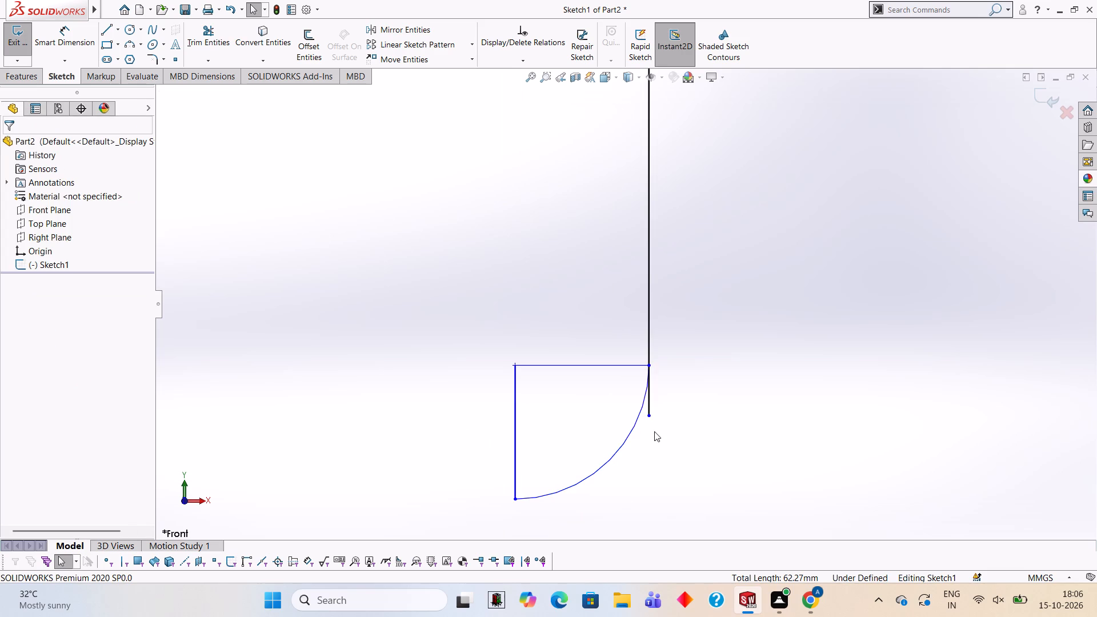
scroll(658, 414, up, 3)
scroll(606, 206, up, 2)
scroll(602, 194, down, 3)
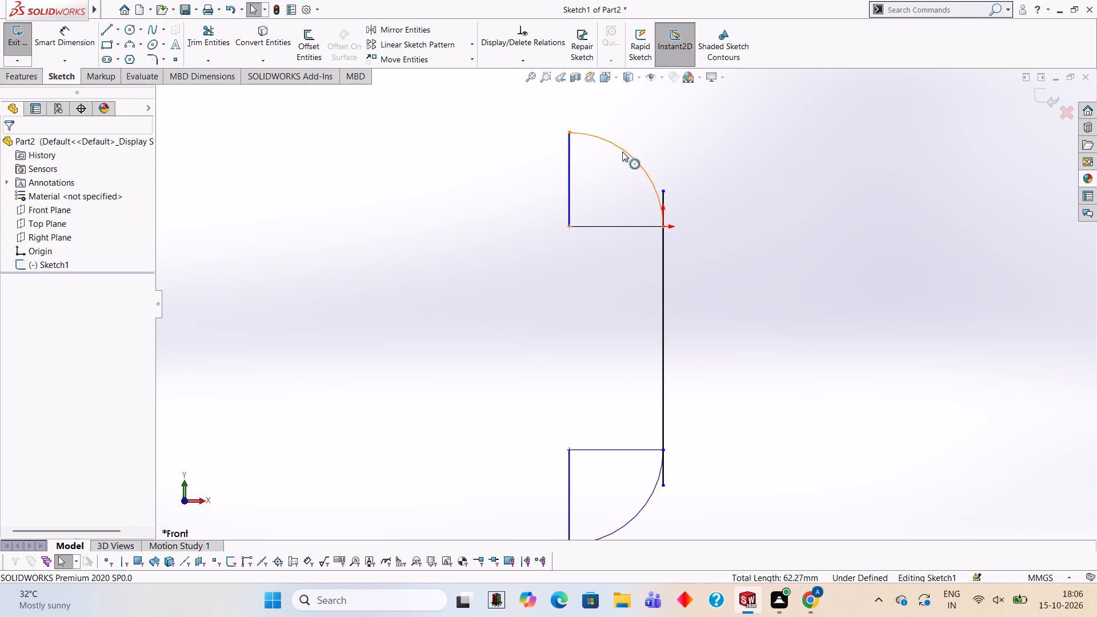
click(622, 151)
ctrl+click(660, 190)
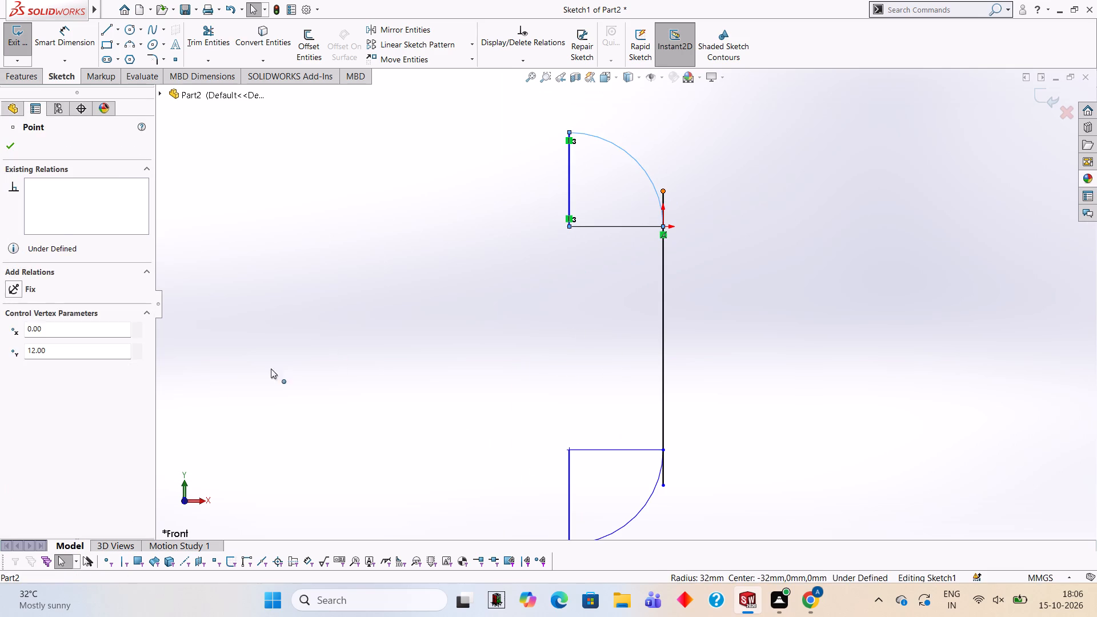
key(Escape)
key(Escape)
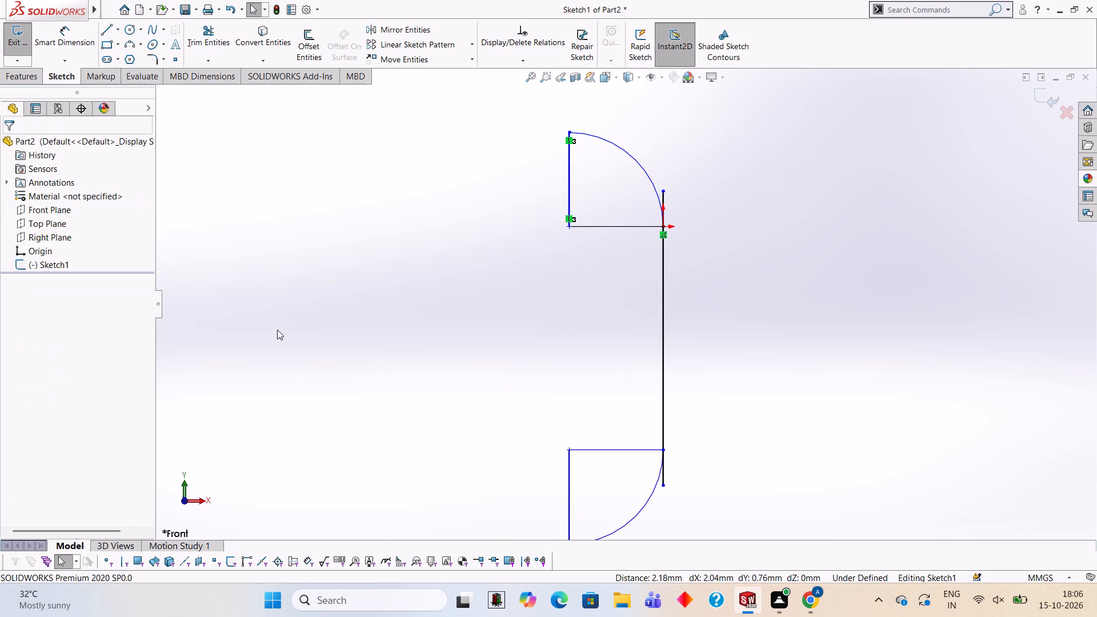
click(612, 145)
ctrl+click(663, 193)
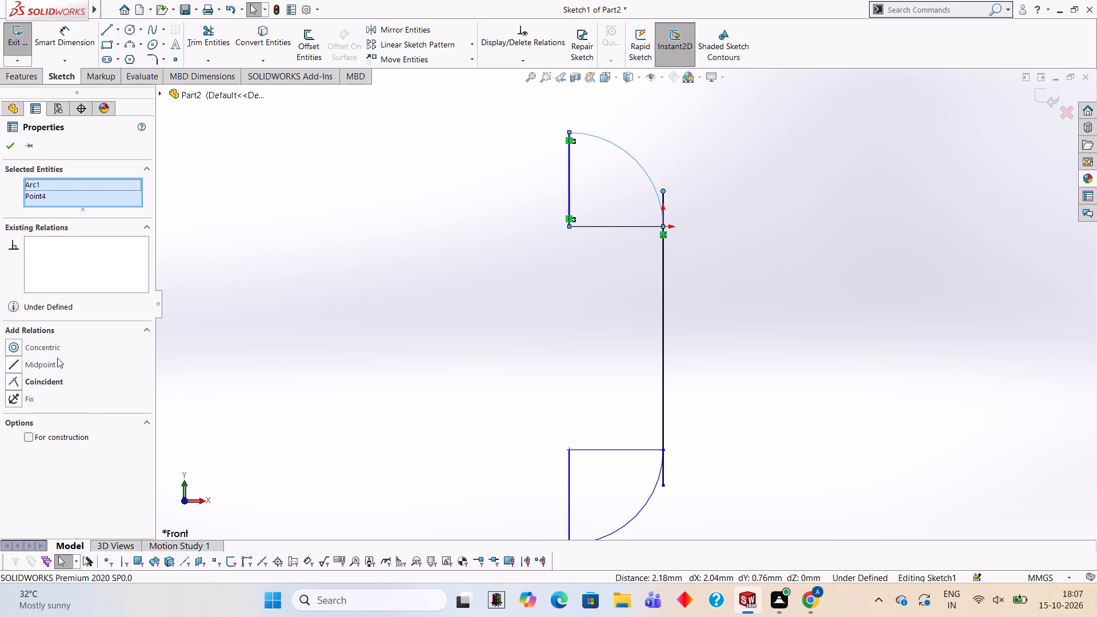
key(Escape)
Undo the lower tangent relation, the trims and the 140 mm line, back to two full circles with the upper 32 mm vertical line.
key(ctrl+z)
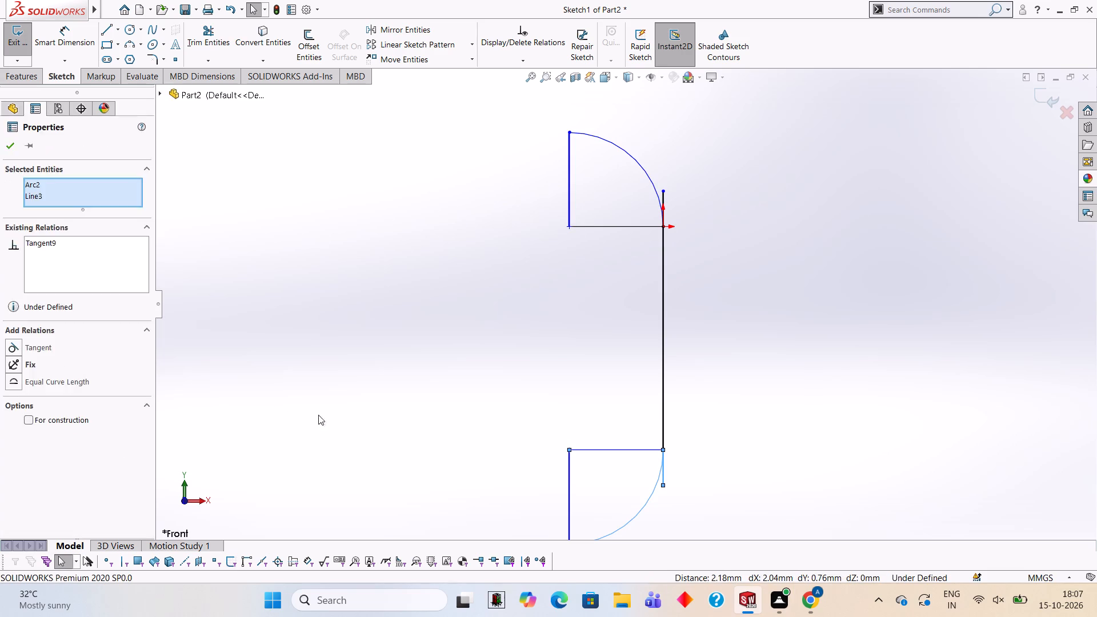
key(ctrl+z)
key(ctrl+z)
key(ctrl+z)
key(ctrl+z)
key(ctrl+z)
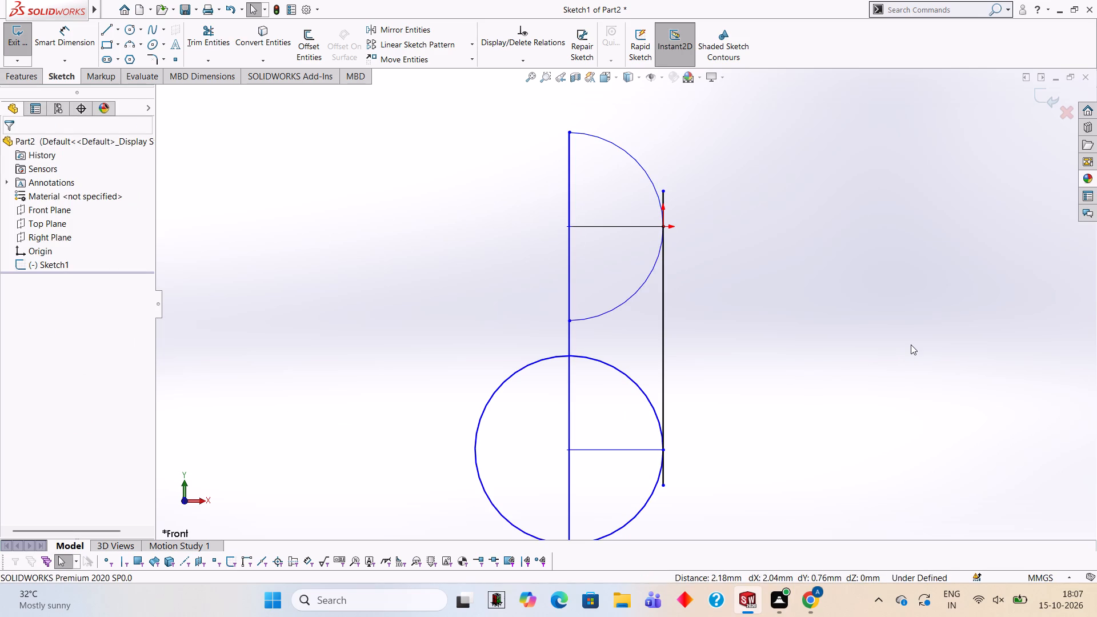
key(ctrl+z)
key(ctrl+z)
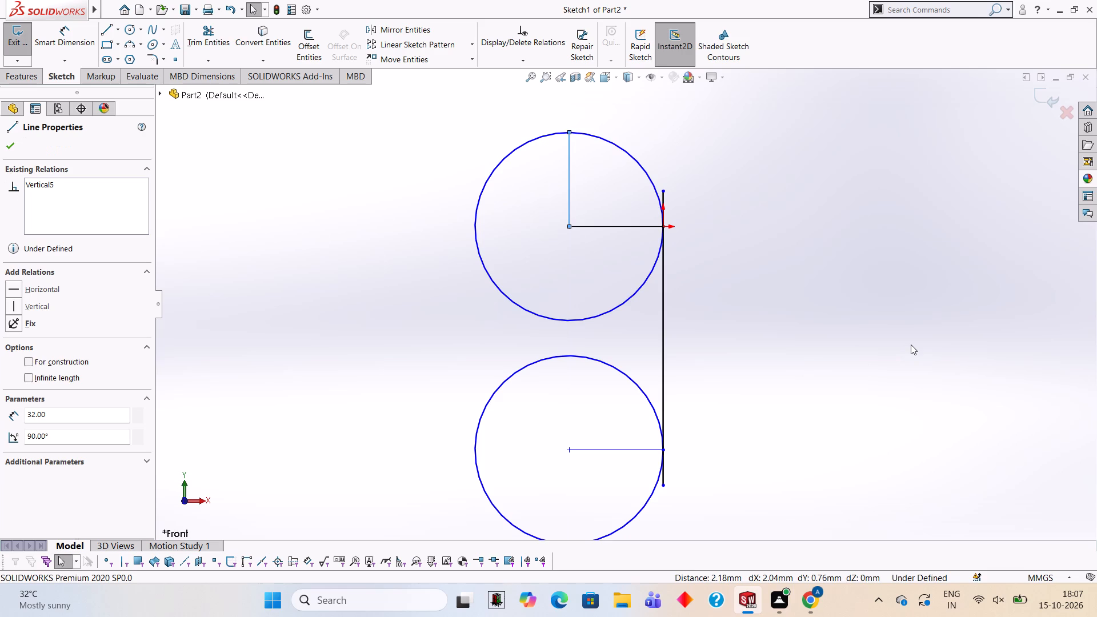
key(Escape)
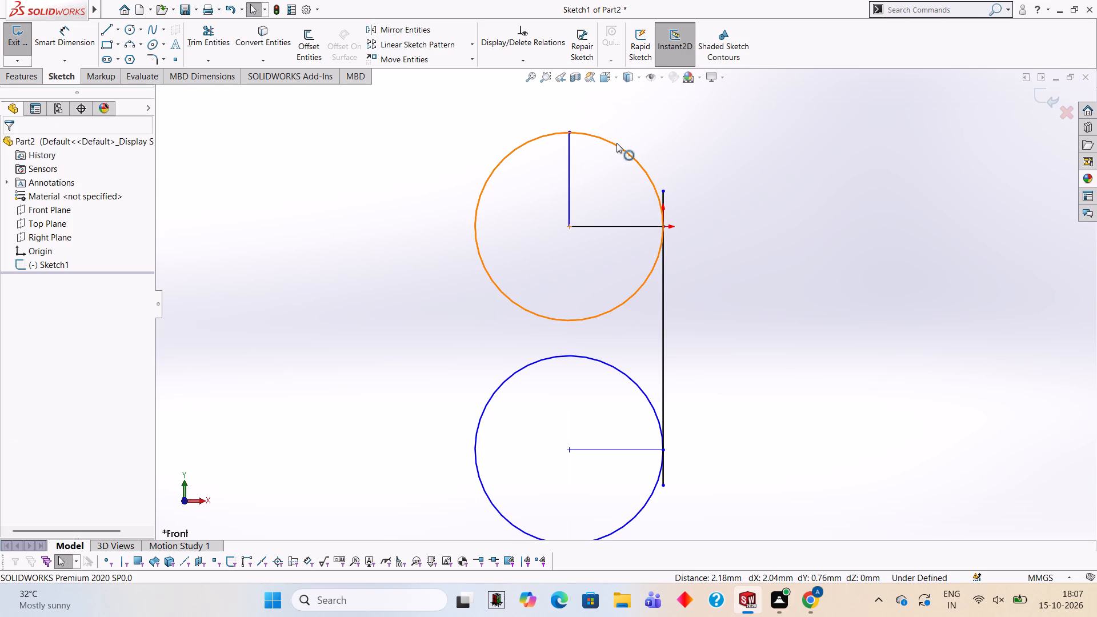
Add a tangent relation between the upper circle and the 12 mm vertical line above the origin.
click(616, 143)
ctrl+click(664, 196)
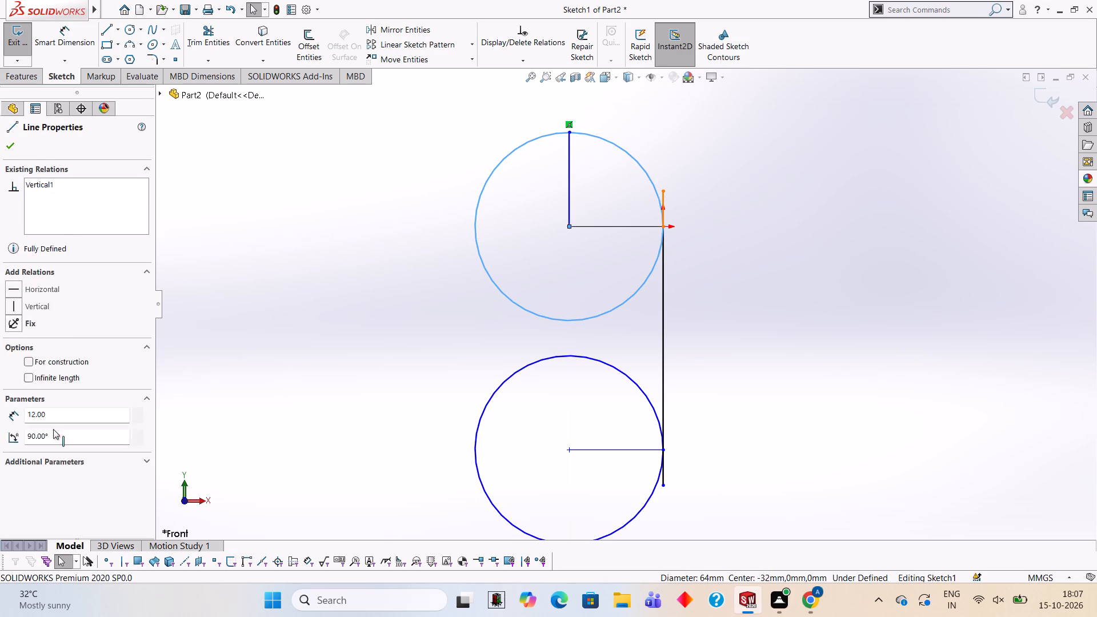
ctrl+click(43, 348)
ctrl+triple_click(43, 348)
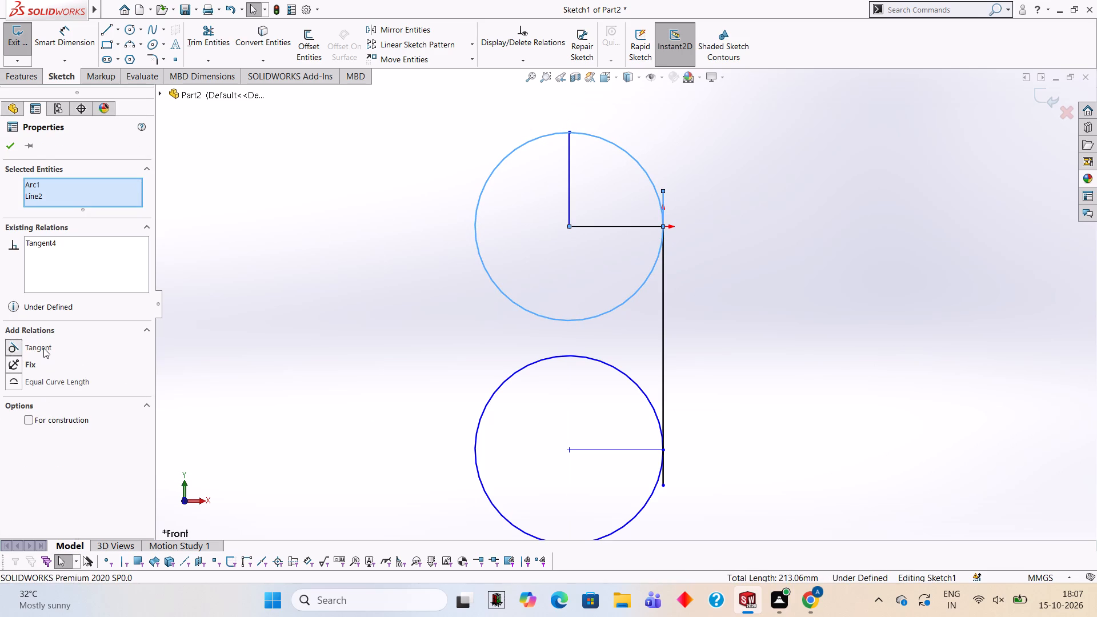
ctrl+click(43, 348)
Add a tangent relation between the lower circle and the 12 mm vertical line at the lower end of the 76 mm line.
scroll(755, 453, up, 2)
scroll(755, 453, down, 1)
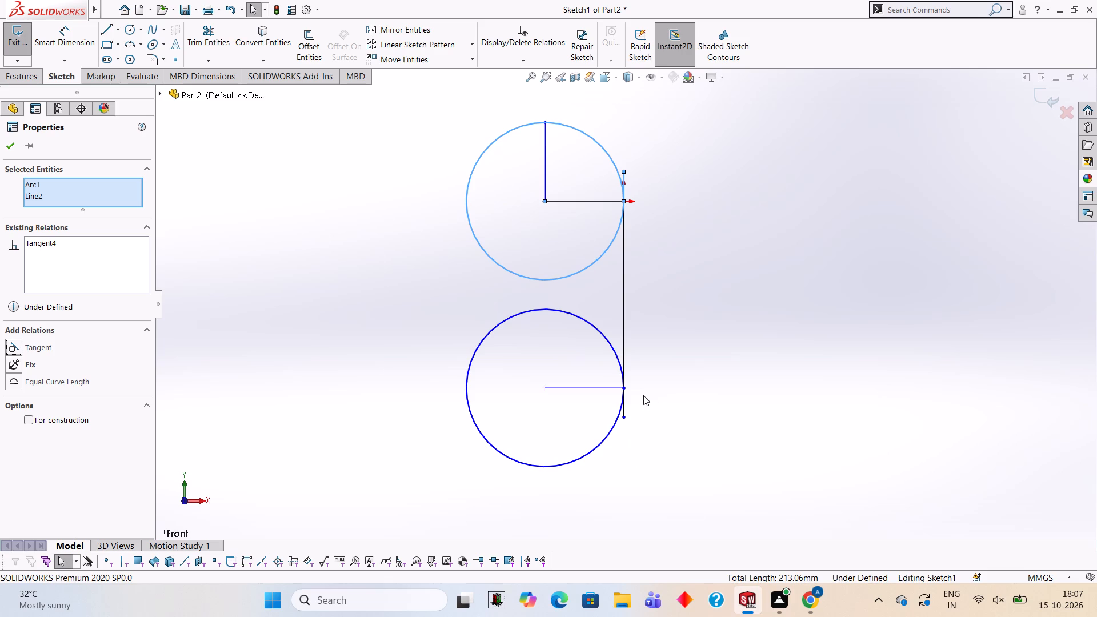
scroll(643, 395, down, 2)
scroll(583, 331, up, 1)
scroll(583, 331, down, 2)
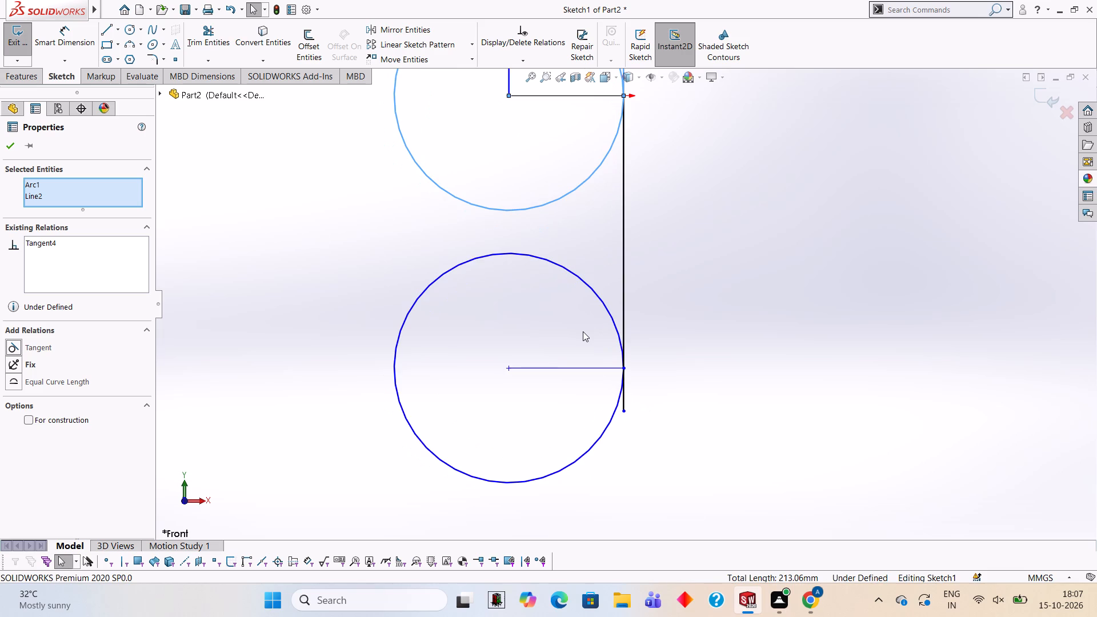
scroll(671, 357, up, 1)
scroll(665, 354, down, 1)
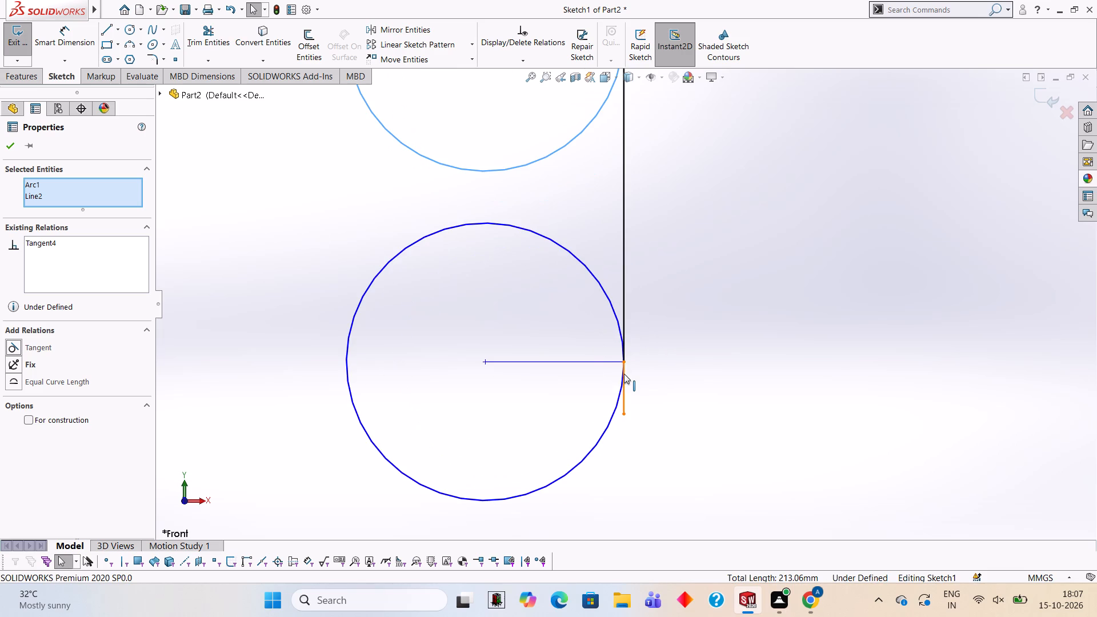
scroll(624, 374, up, 1)
scroll(624, 374, down, 2)
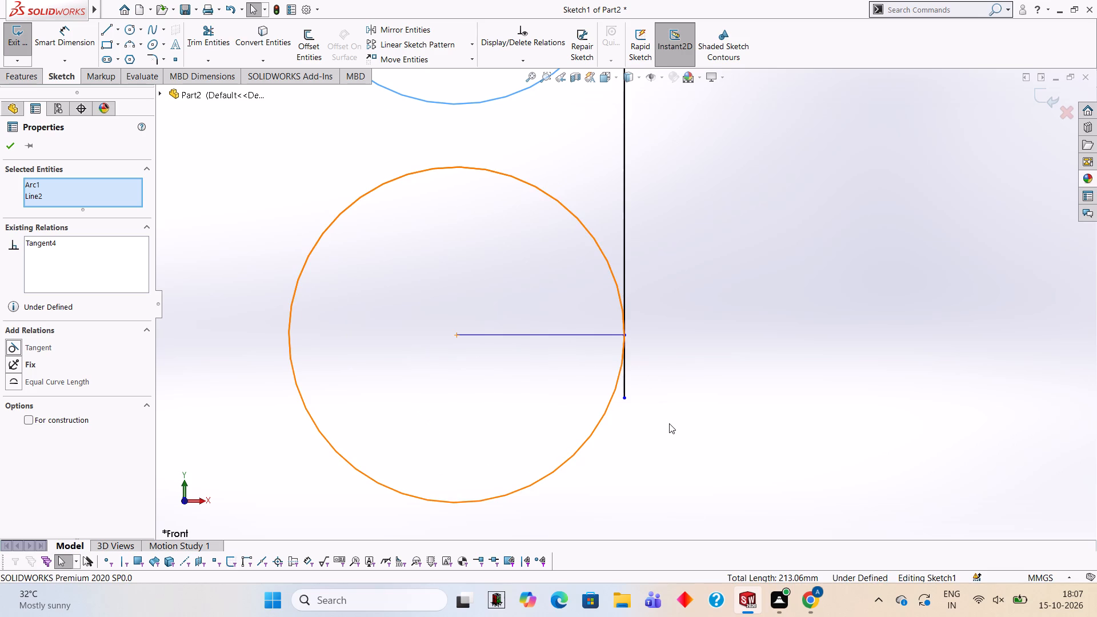
key(Escape)
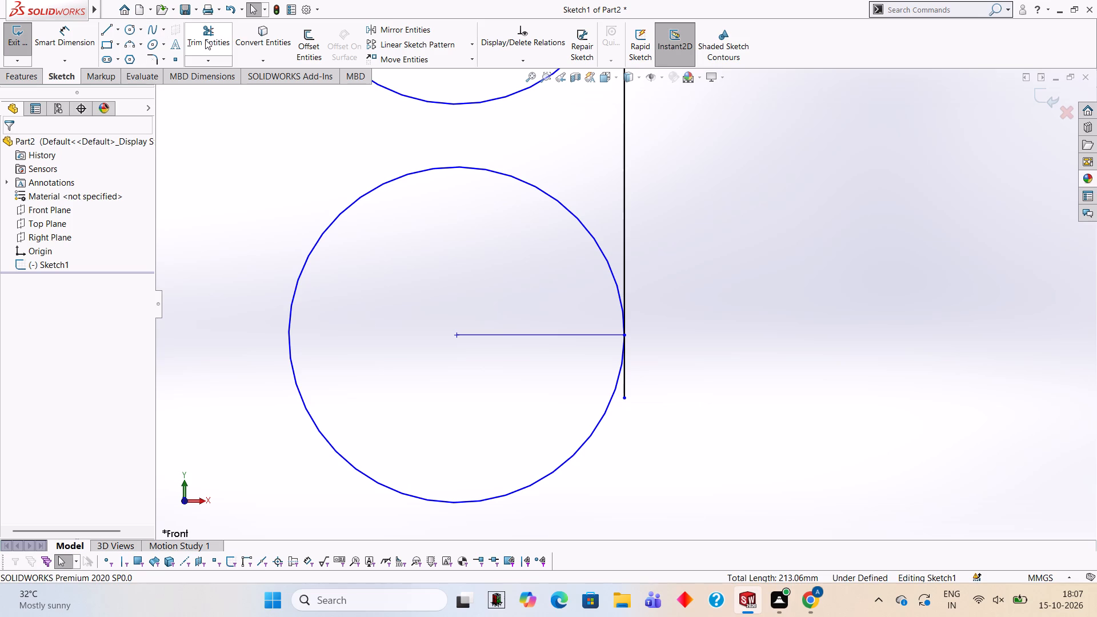
click(603, 416)
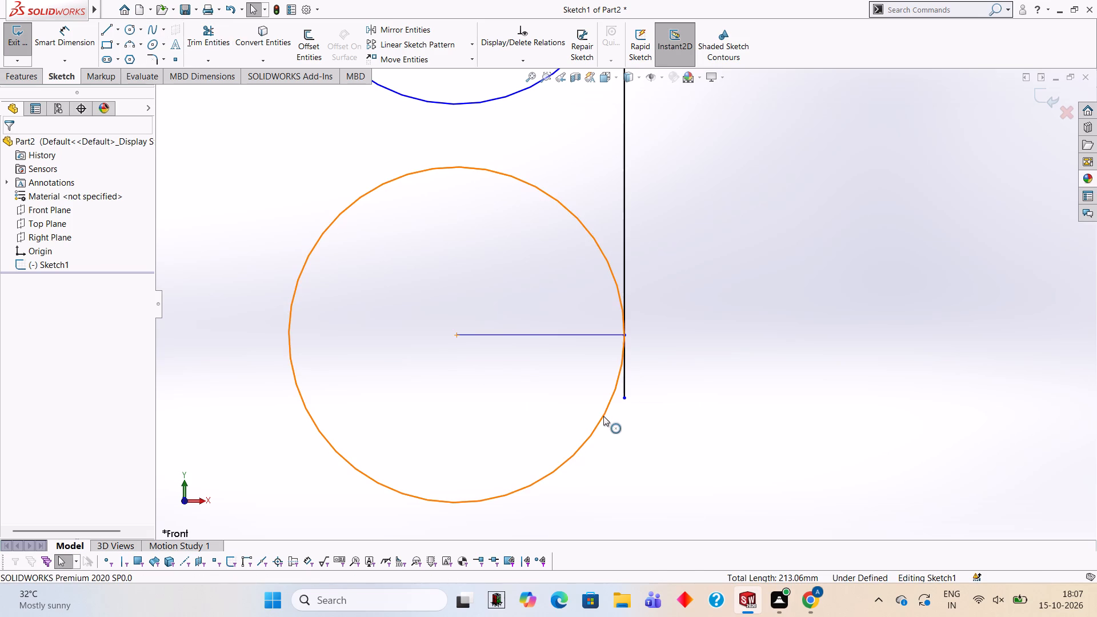
ctrl+click(623, 393)
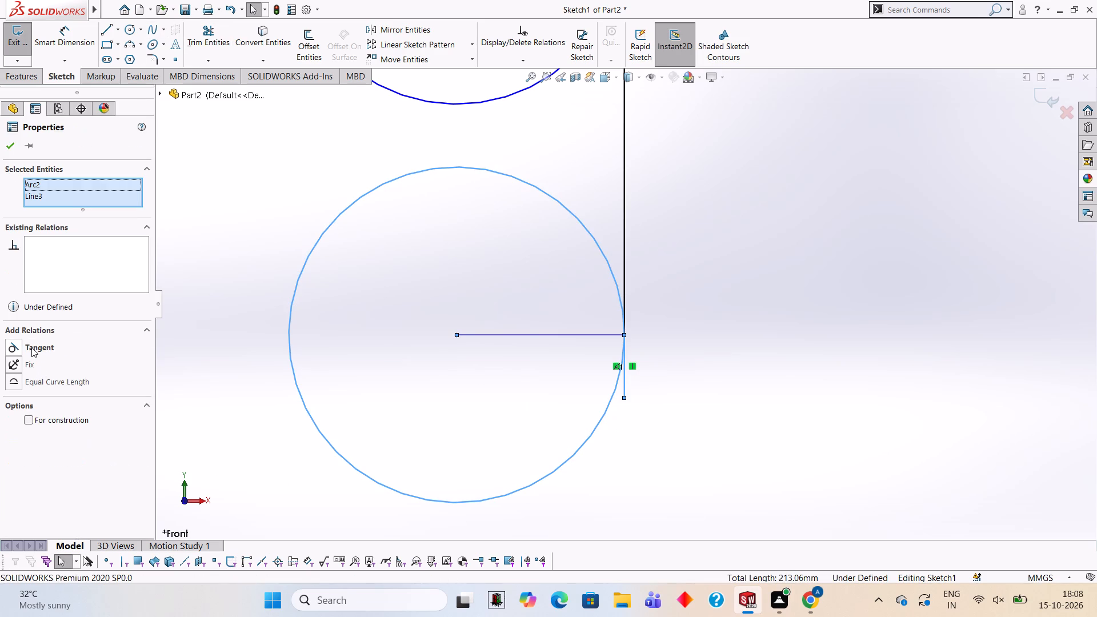
ctrl+click(31, 347)
ctrl+click(31, 347)
Sketch a 76 mm vertical line from the upper circle's centre down to the lower circle's centre.
scroll(575, 309, up, 3)
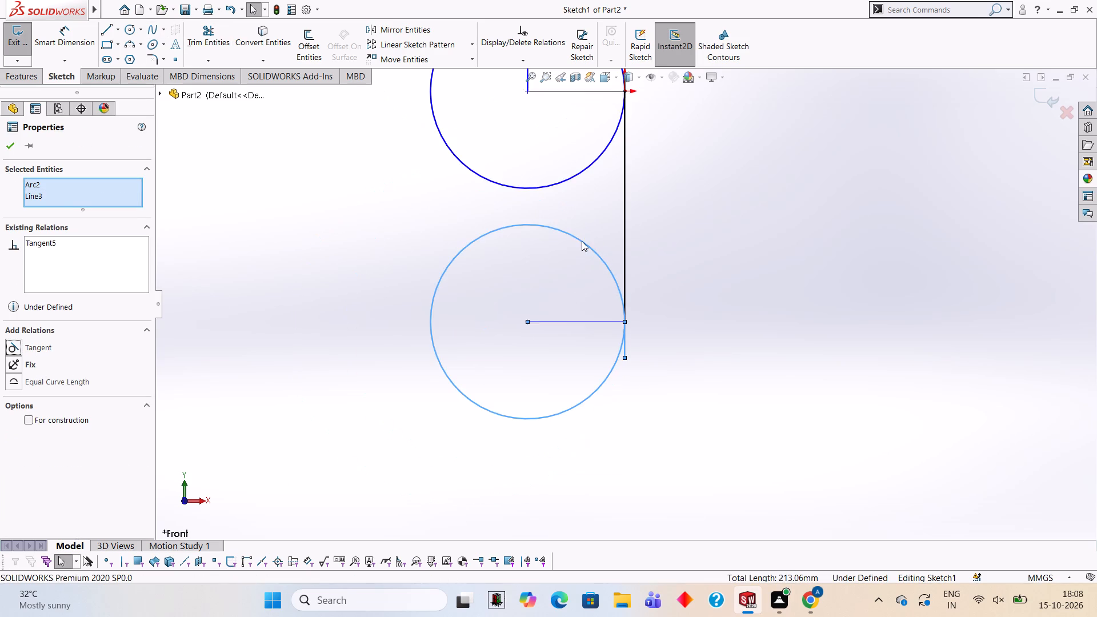
scroll(635, 151, up, 2)
scroll(635, 151, down, 2)
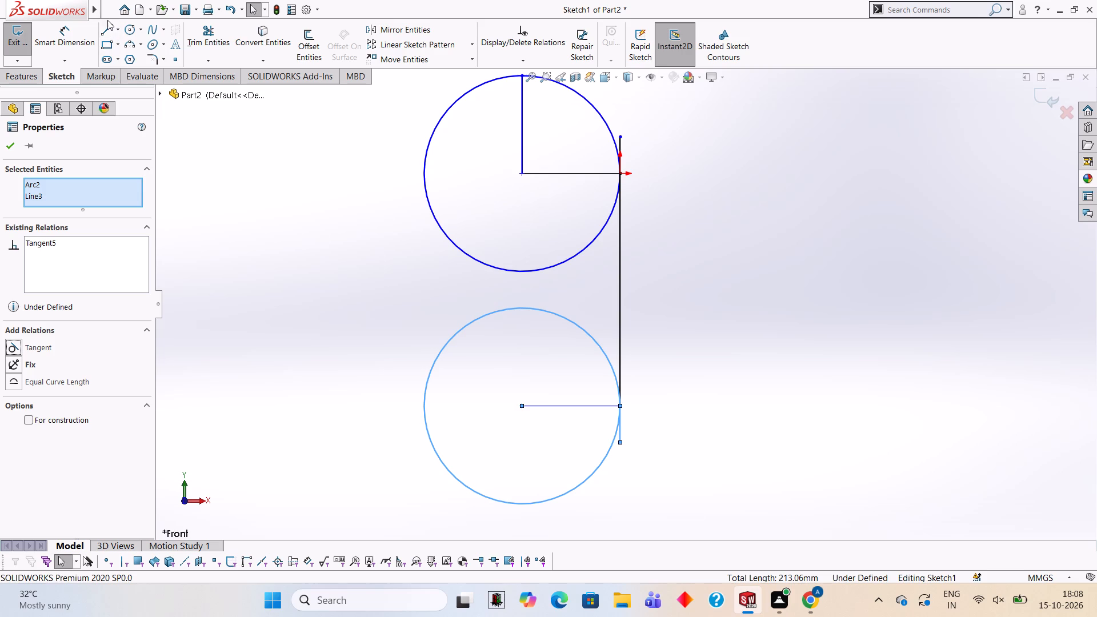
click(107, 27)
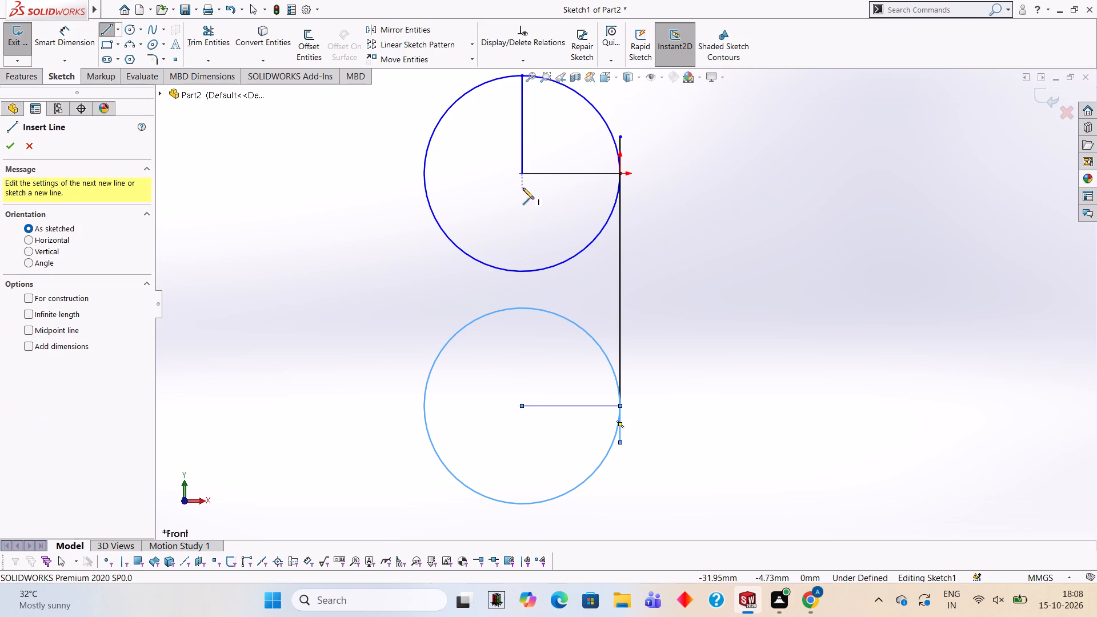
click(520, 174)
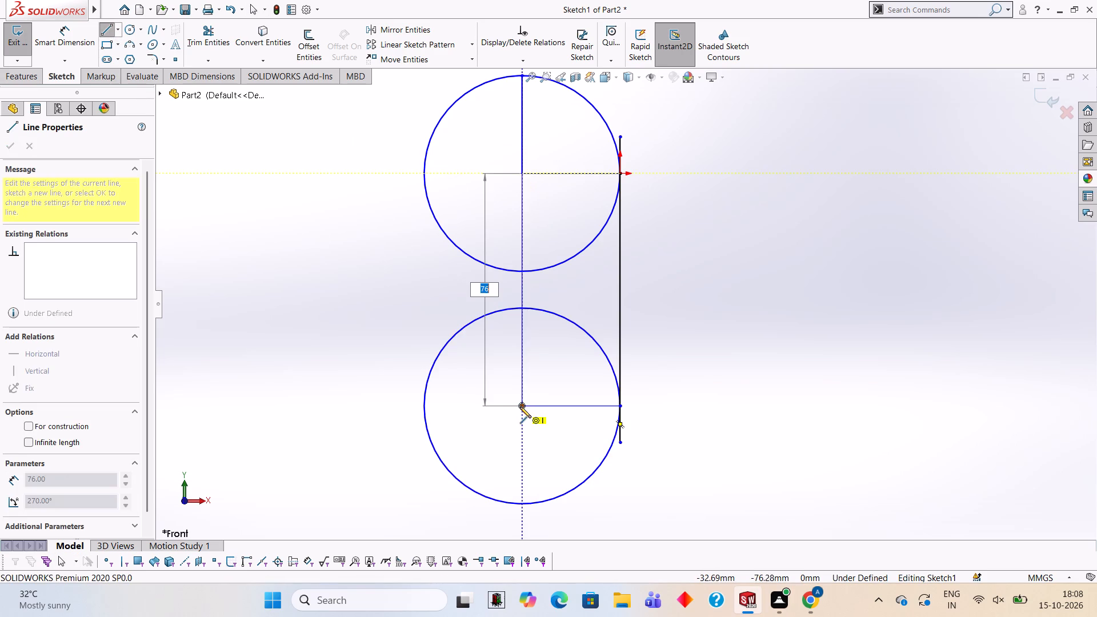
click(520, 407)
key(Escape)
key(Escape)
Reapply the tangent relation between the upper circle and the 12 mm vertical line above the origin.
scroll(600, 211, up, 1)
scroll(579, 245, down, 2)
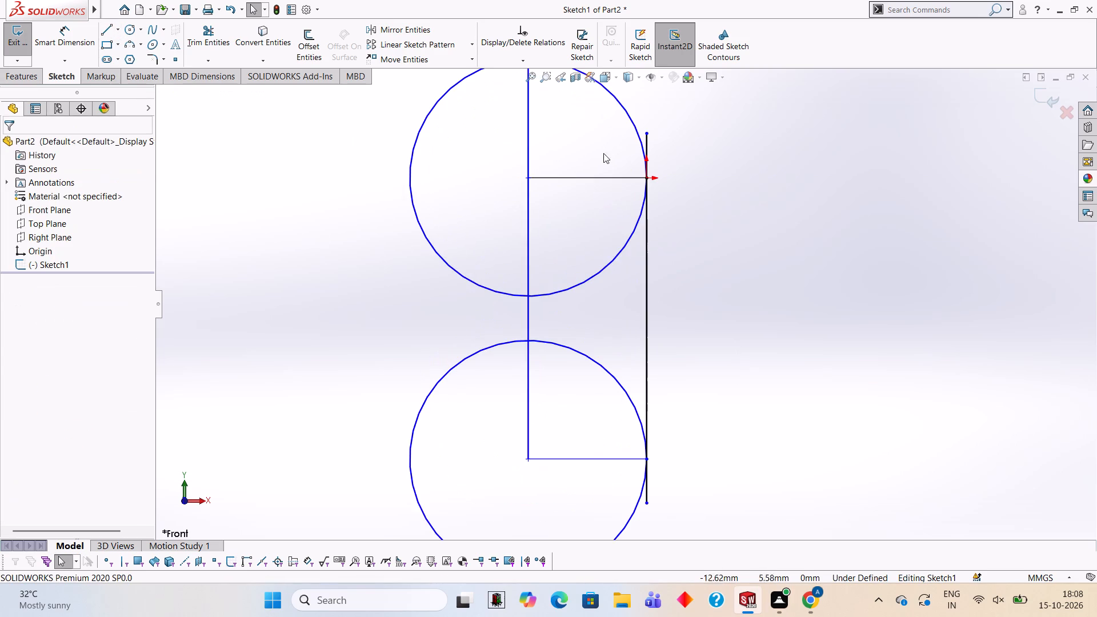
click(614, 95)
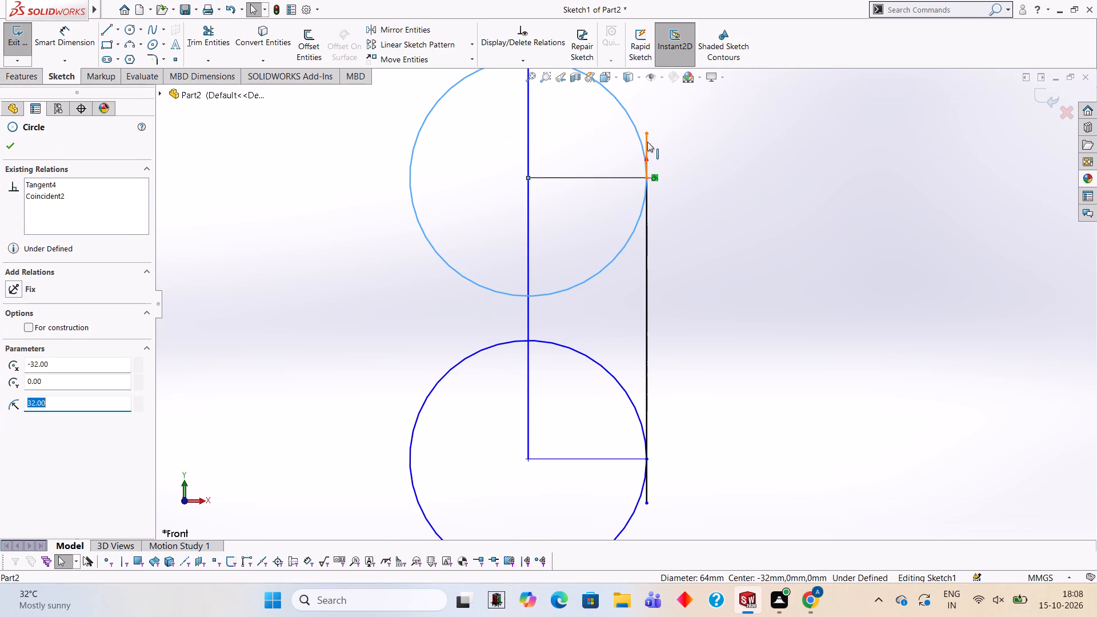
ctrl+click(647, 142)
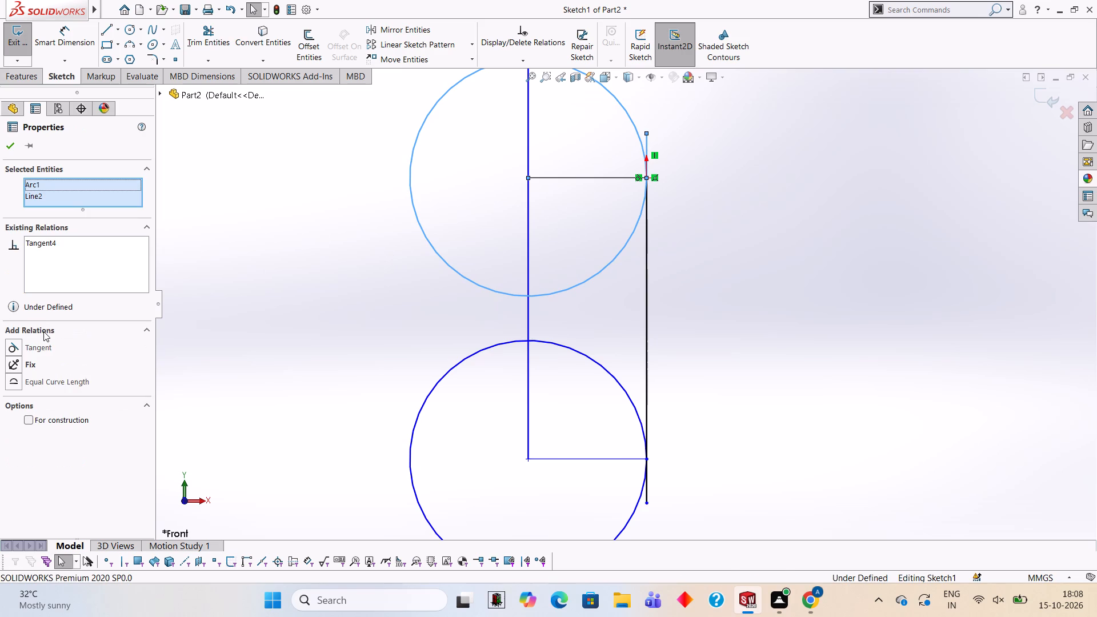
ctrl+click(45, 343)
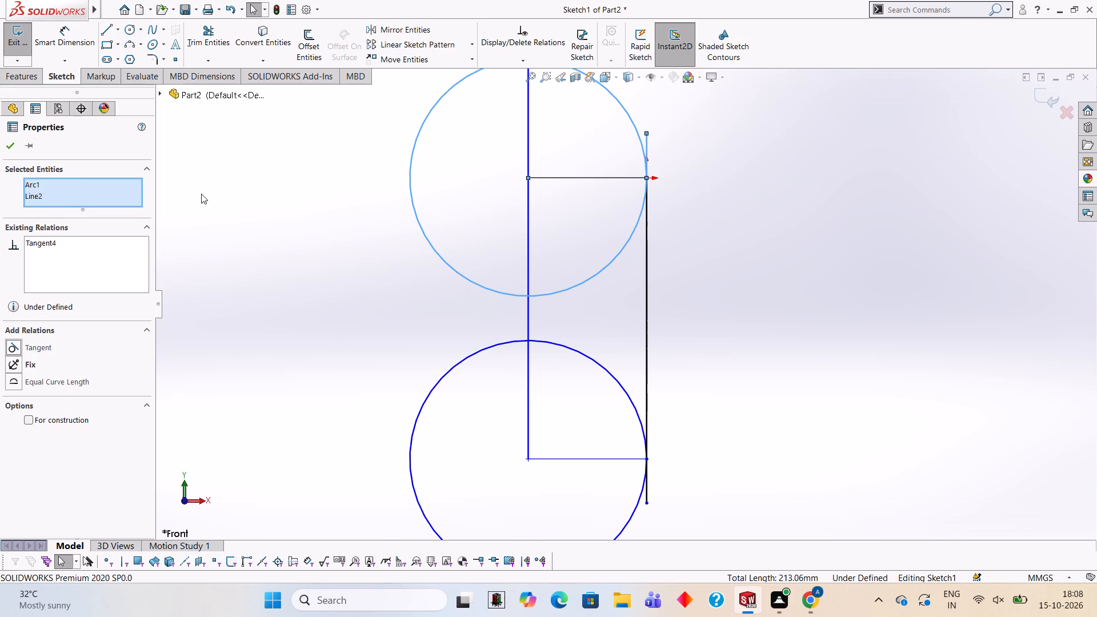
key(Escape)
Trim to closest the upper circle's lower-right quarter and the lower circle's upper-right quarter, between the two vertical 76 mm lines.
click(199, 50)
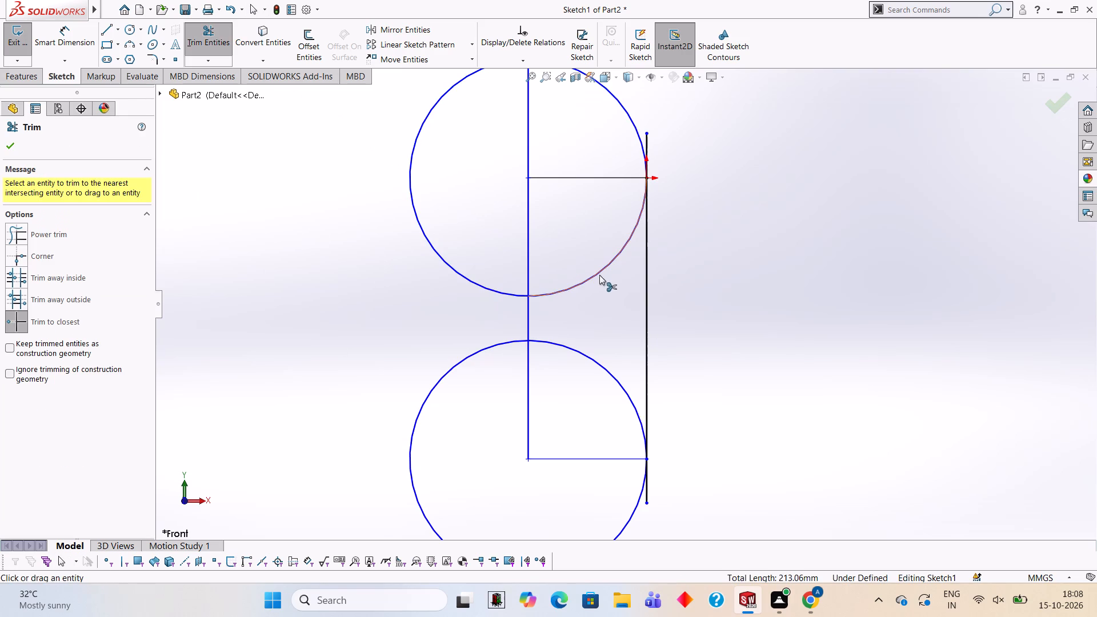
click(596, 273)
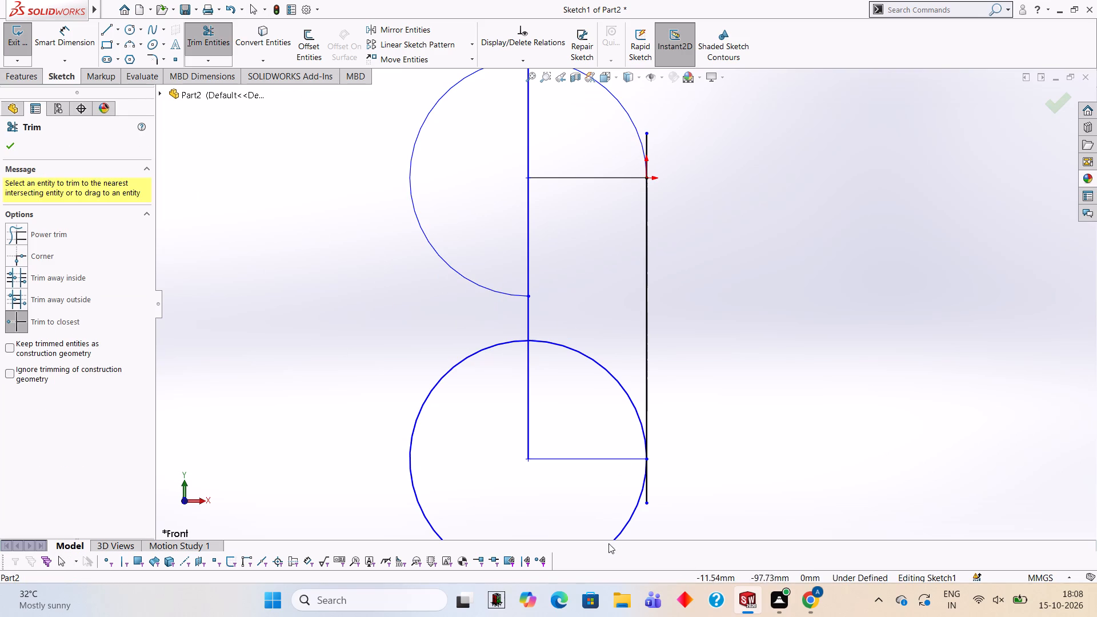
click(588, 354)
scroll(596, 360, up, 2)
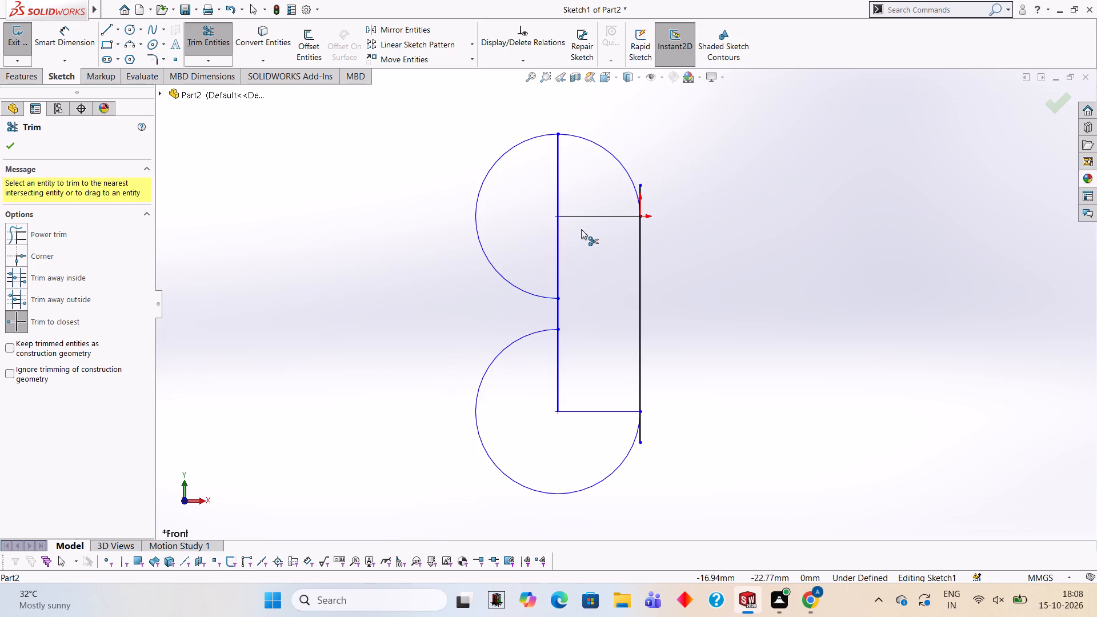
scroll(578, 221, up, 2)
scroll(578, 221, down, 2)
key(Escape)
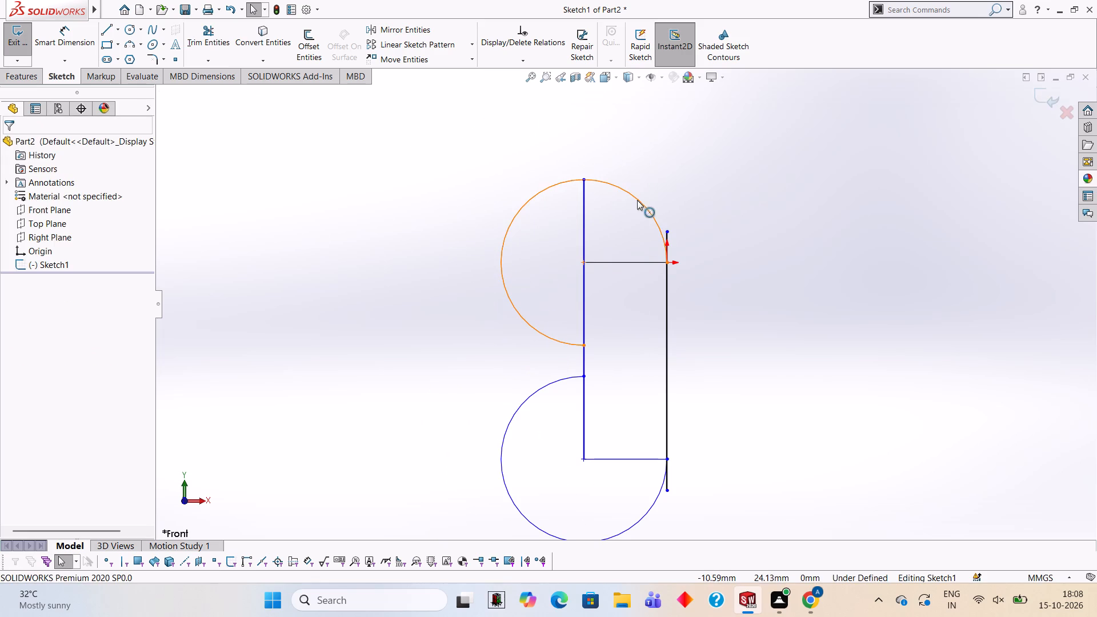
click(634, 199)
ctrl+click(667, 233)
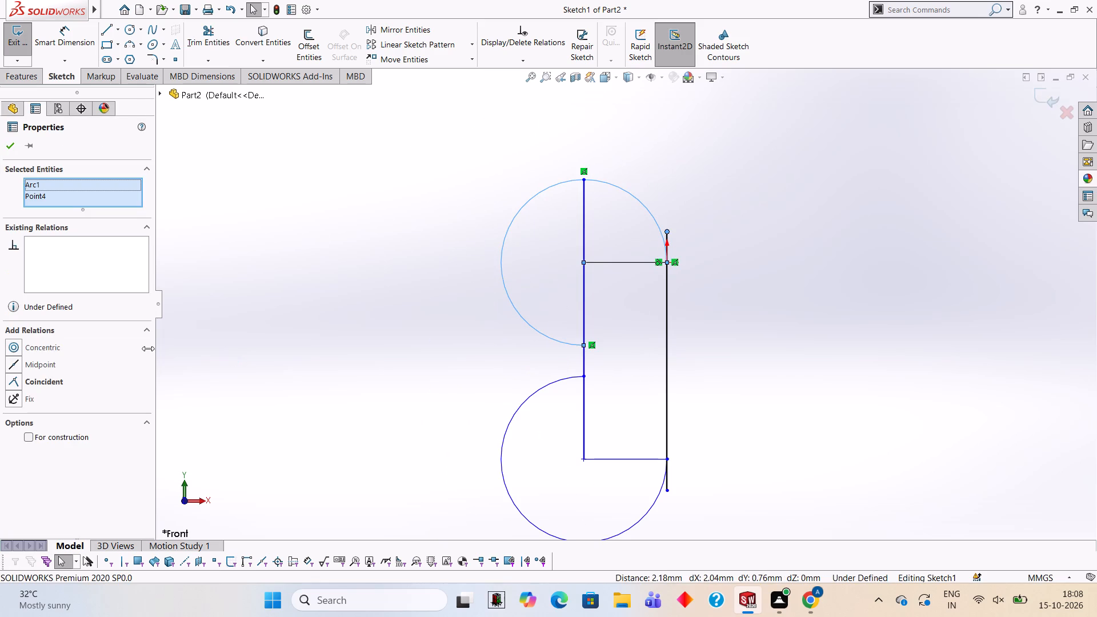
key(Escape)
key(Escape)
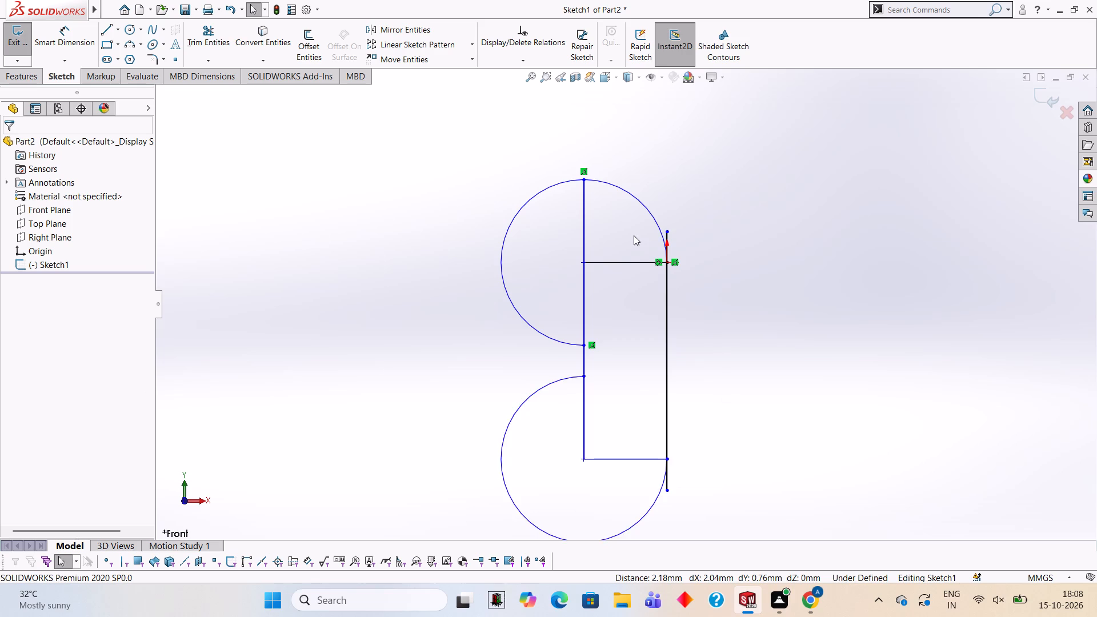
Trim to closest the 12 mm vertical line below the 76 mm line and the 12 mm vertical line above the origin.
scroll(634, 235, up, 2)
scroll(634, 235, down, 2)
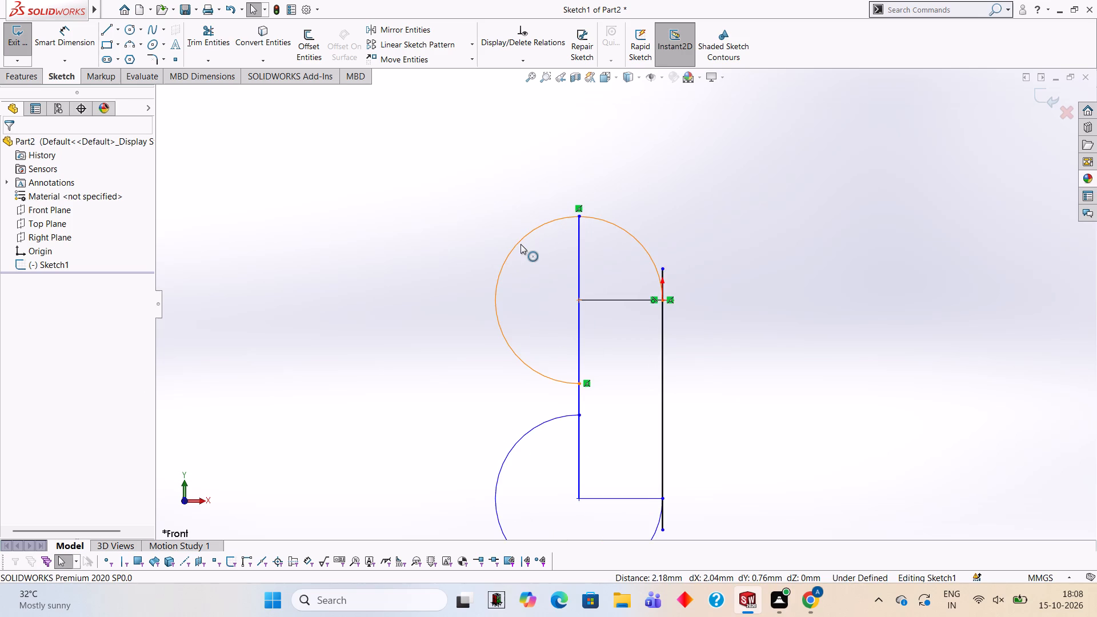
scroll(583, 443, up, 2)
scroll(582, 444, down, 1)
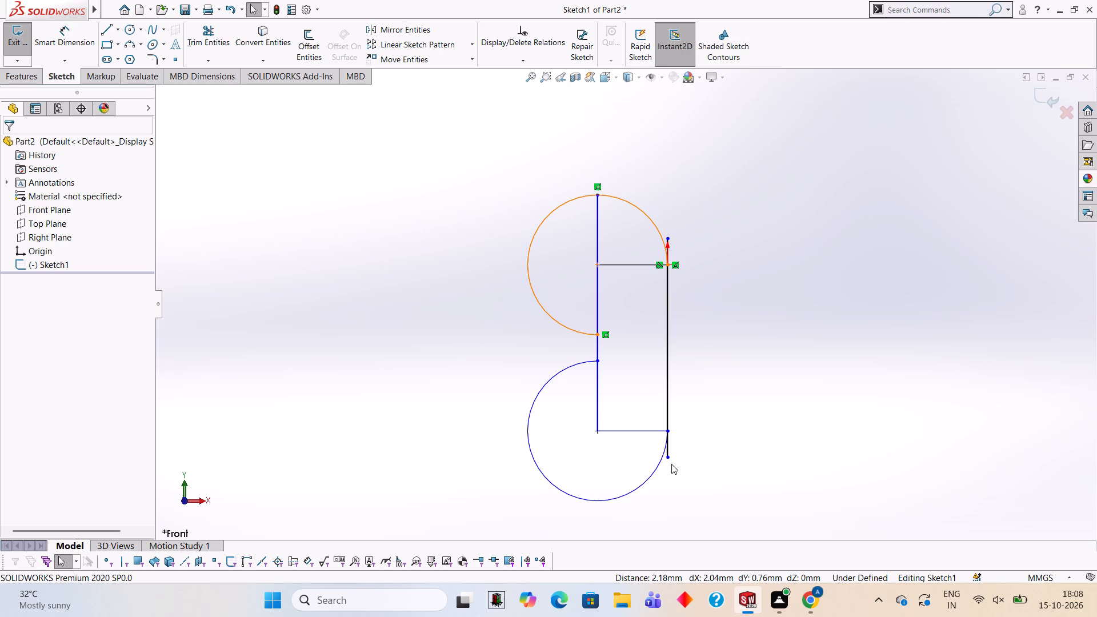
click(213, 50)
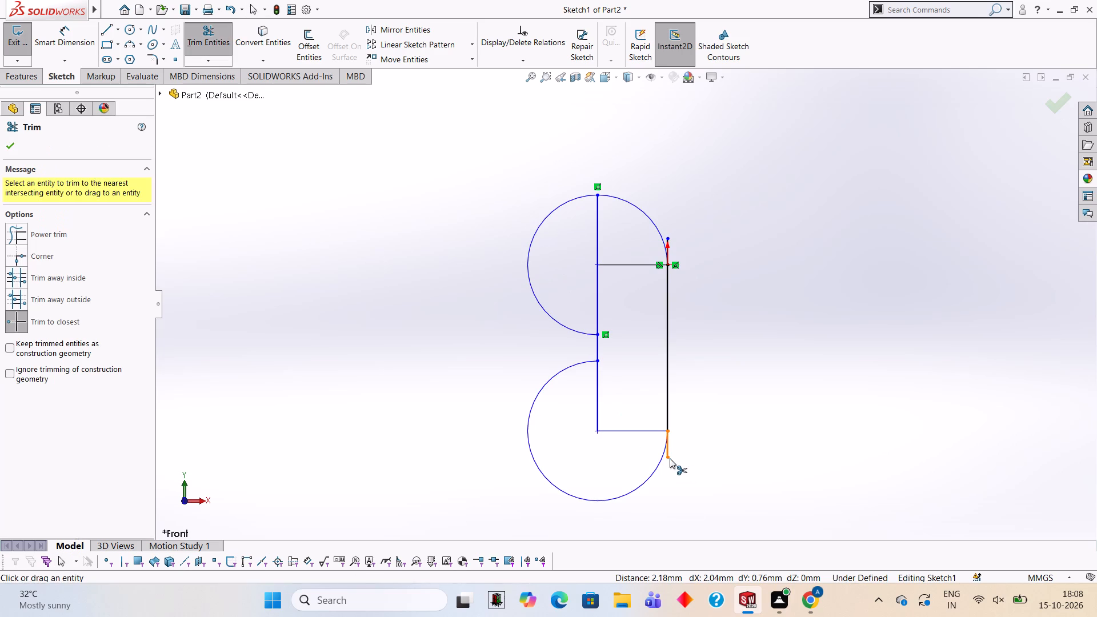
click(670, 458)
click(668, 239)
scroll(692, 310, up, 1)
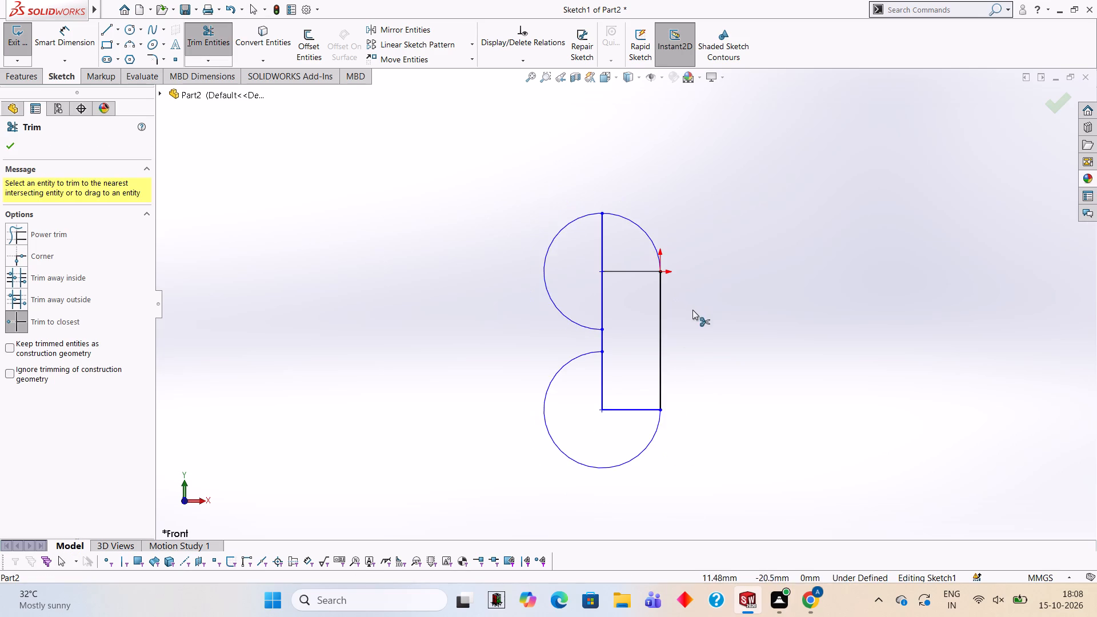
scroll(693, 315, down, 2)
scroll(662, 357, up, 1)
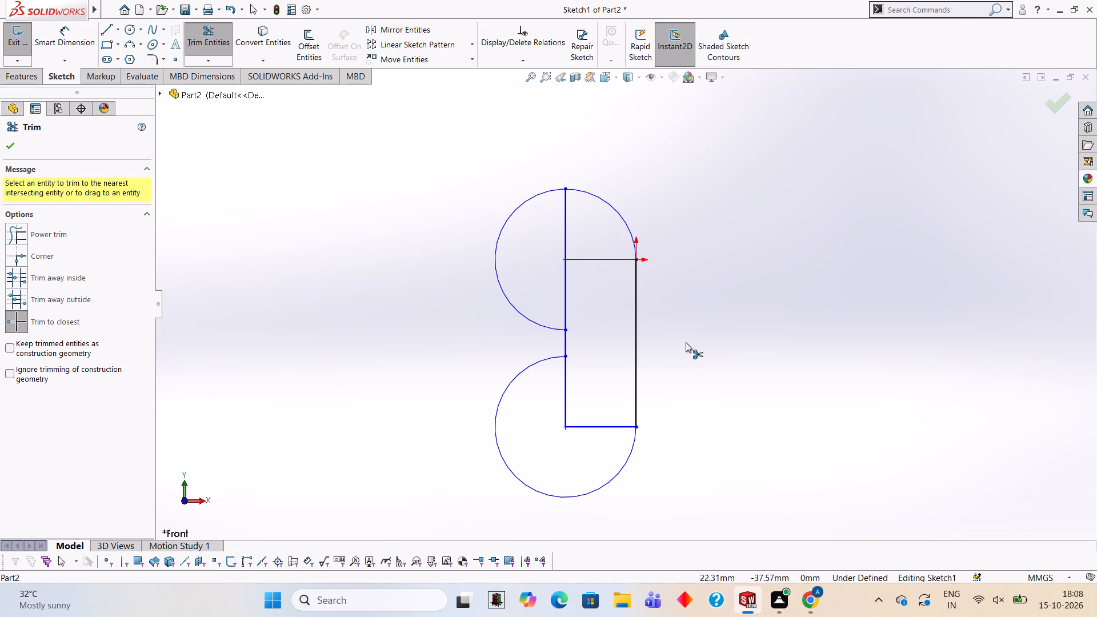
Undo the sketch edits back to the vertical 76 mm and 12 mm lines, removing both circles and the horizontal 32 mm lines.
key(ctrl+z)
key(ctrl+z)
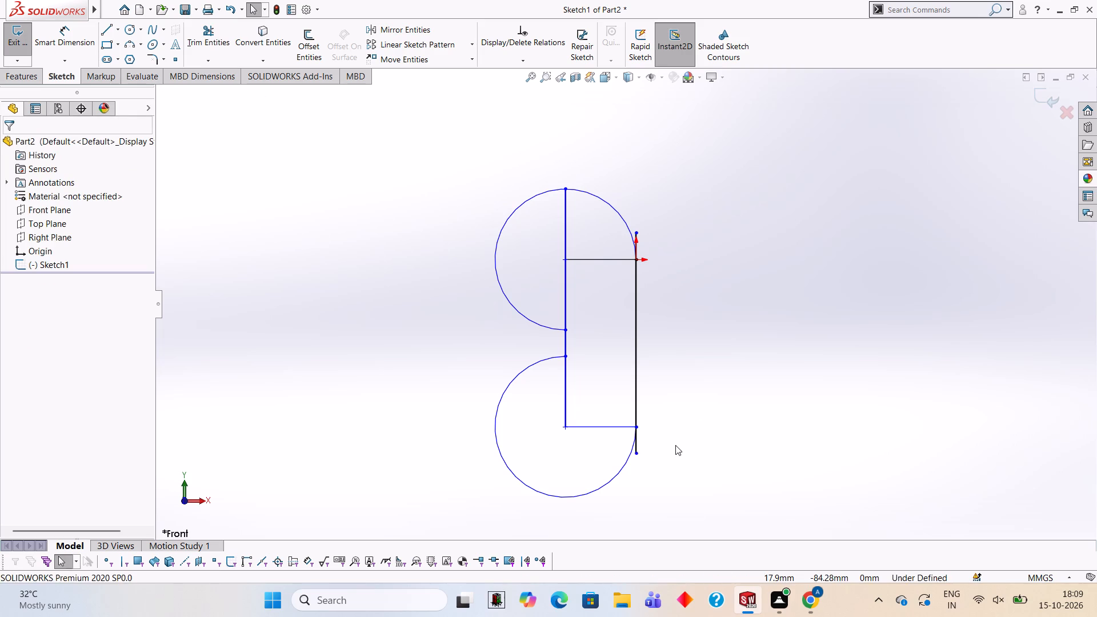
key(ctrl+z)
key(ctrl+z)
key(ctrl+z)
key(ctrl+z)
key(ctrl+z)
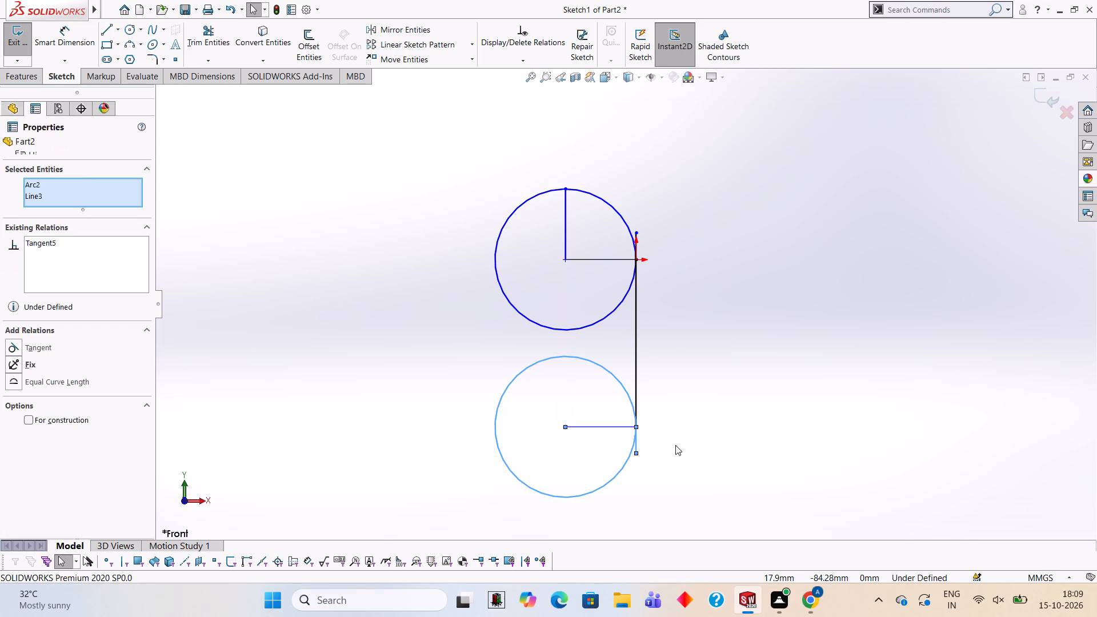
key(ctrl+z)
key(ctrl+z)
key(ctrl+z)
key(ctrl+z)
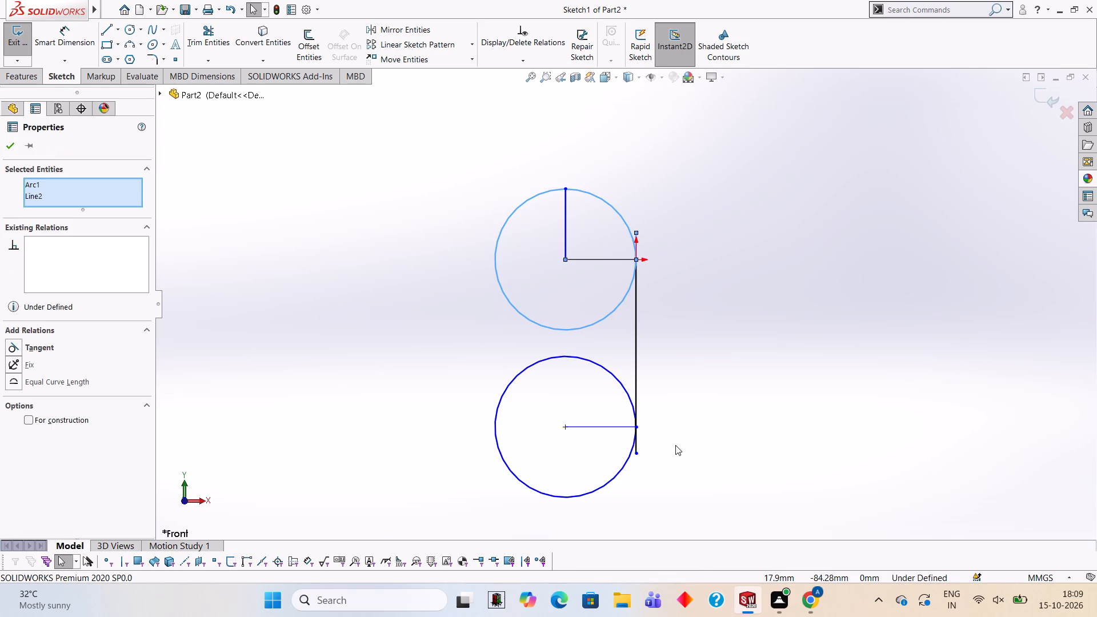
key(ctrl+z)
key(ctrl+z)
key(ctrl+z)
key(ctrl+z)
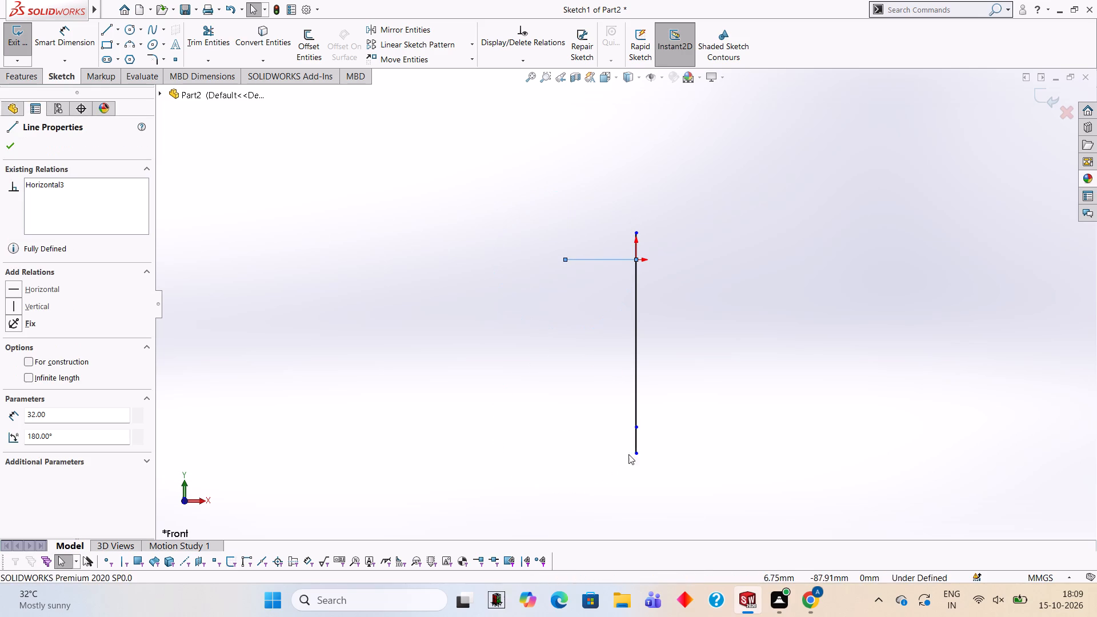
key(ctrl+z)
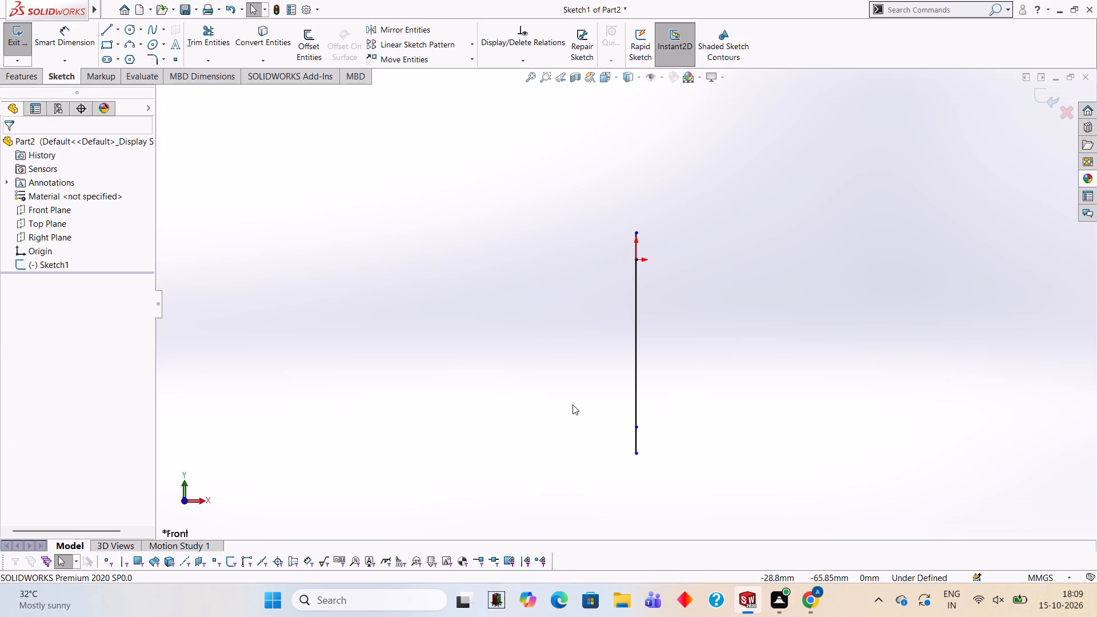
key(Escape)
key(Escape)
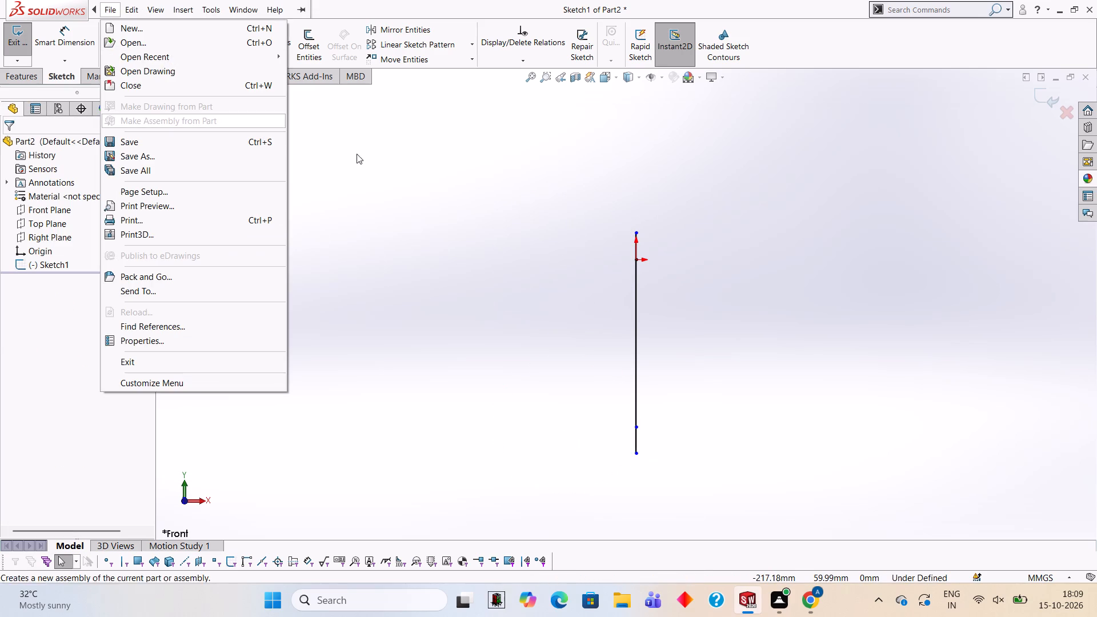
click(428, 161)
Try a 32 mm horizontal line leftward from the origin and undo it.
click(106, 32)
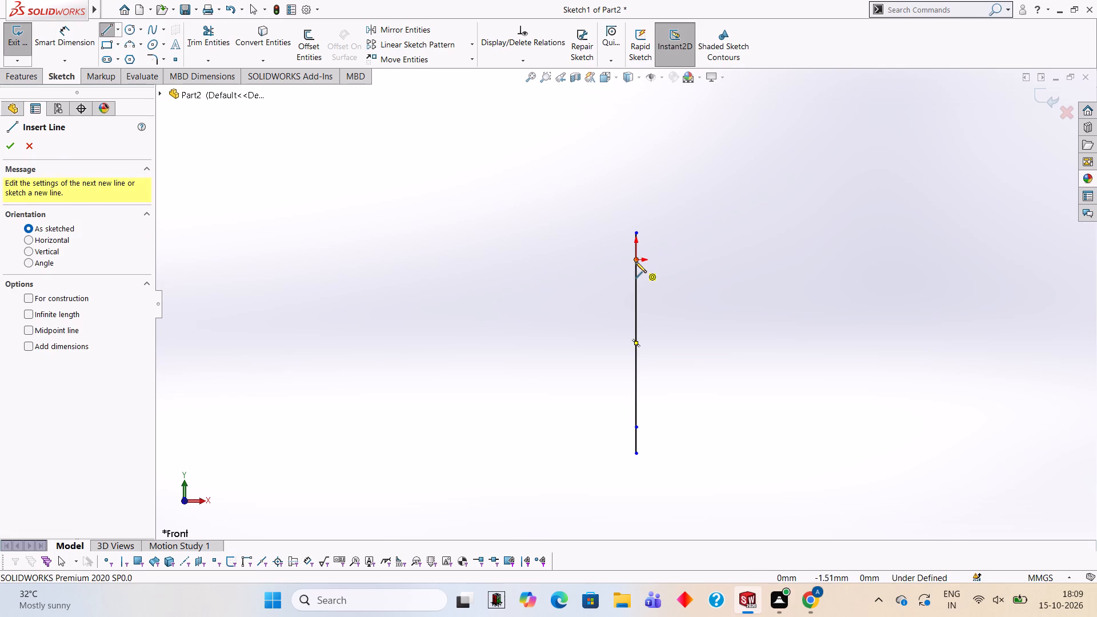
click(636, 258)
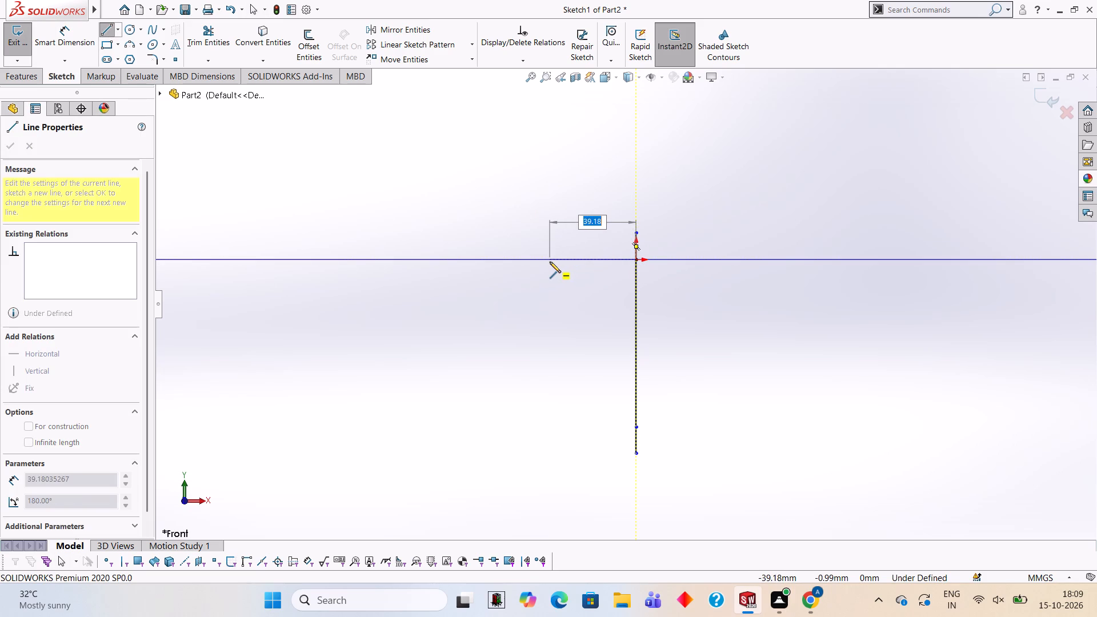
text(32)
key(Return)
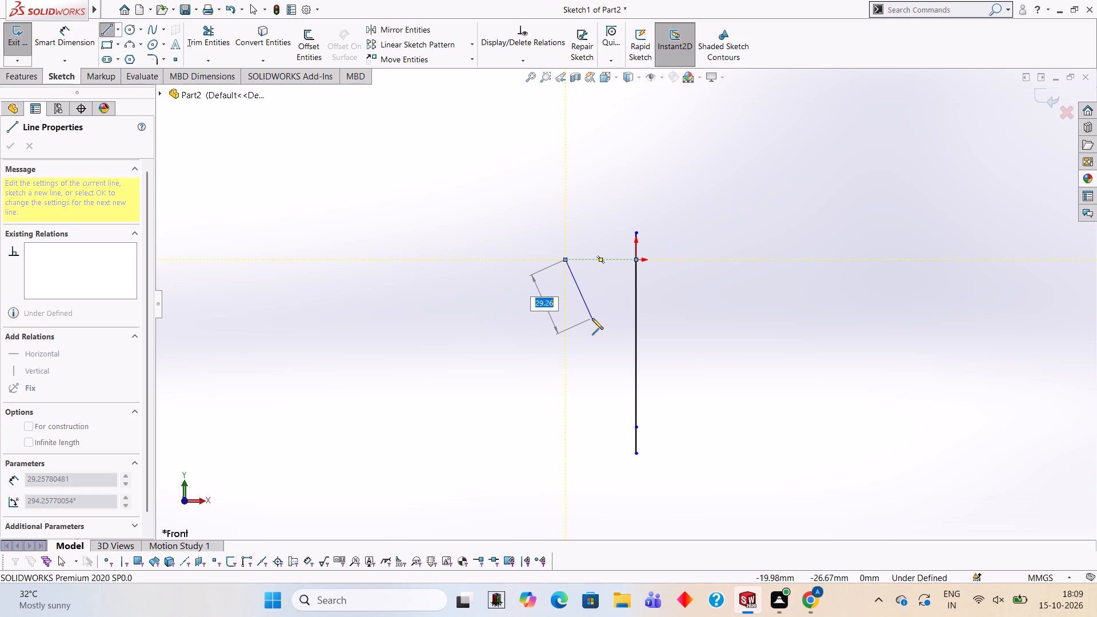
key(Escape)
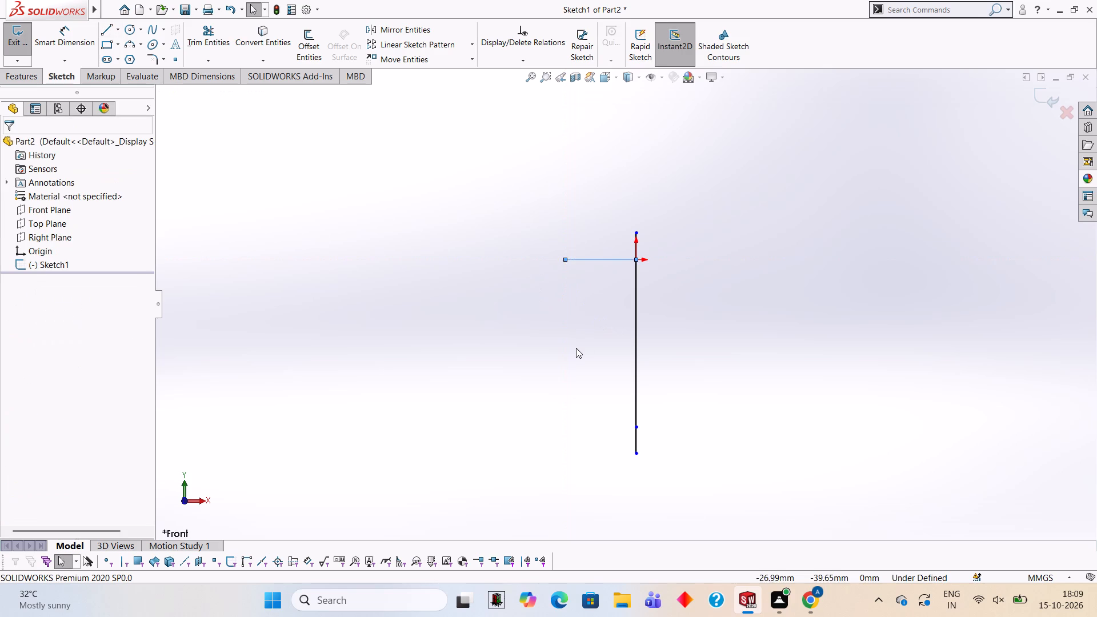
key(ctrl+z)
Sketch a 32 mm horizontal line leftward from the top endpoint of the 12 mm vertical line above the origin.
click(109, 34)
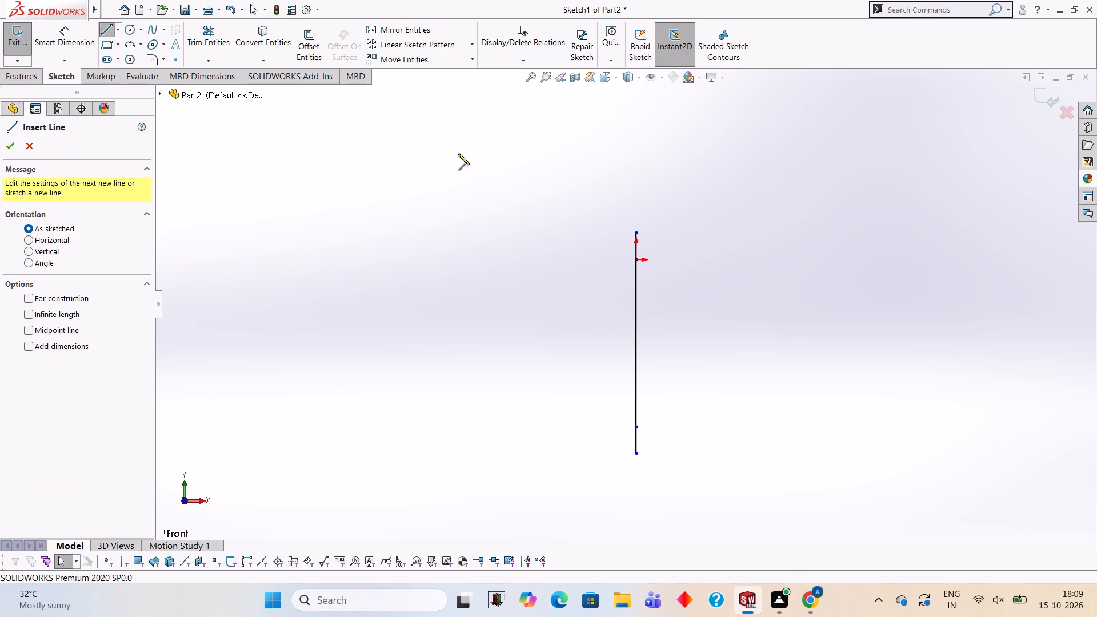
click(635, 232)
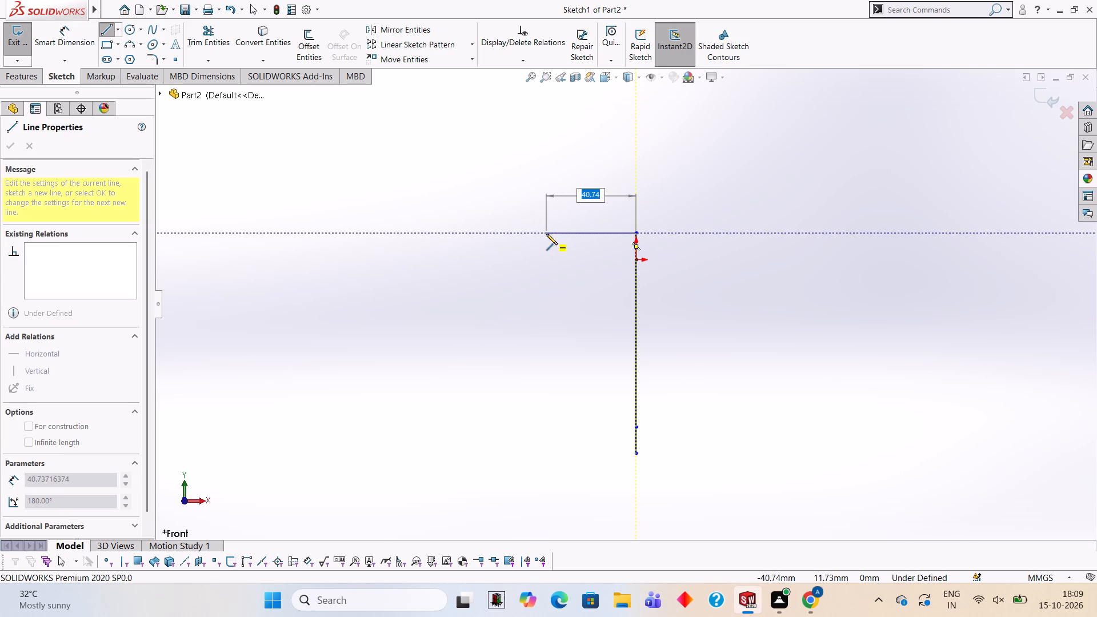
text(32)
key(Return)
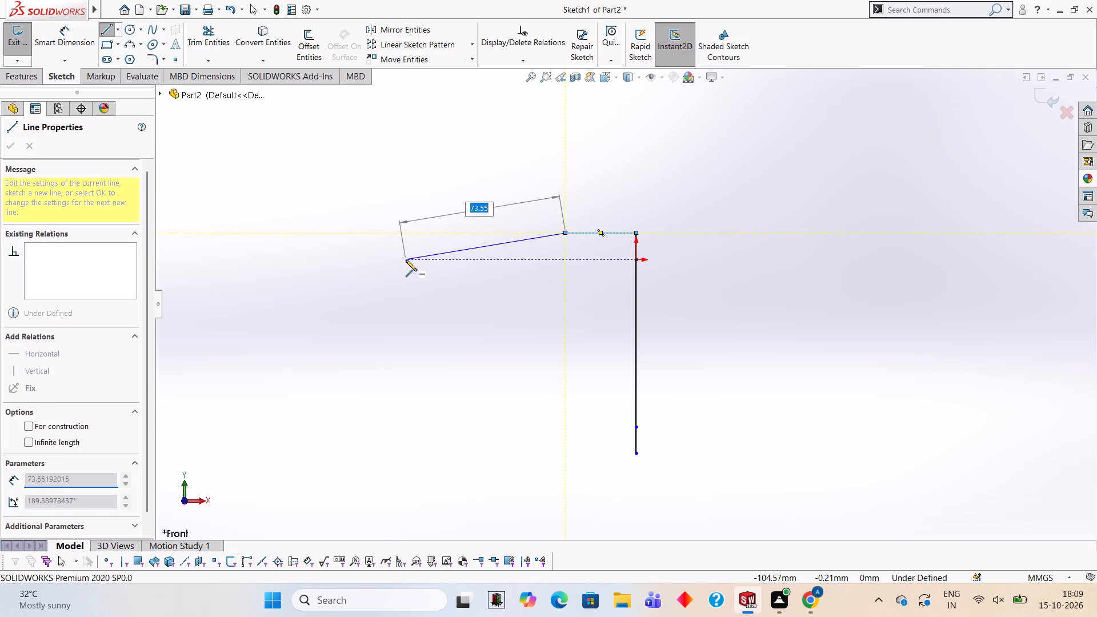
key(Escape)
Sketch a 32 mm radius circle centred on the left endpoint of the upper 32 mm horizontal line.
click(129, 24)
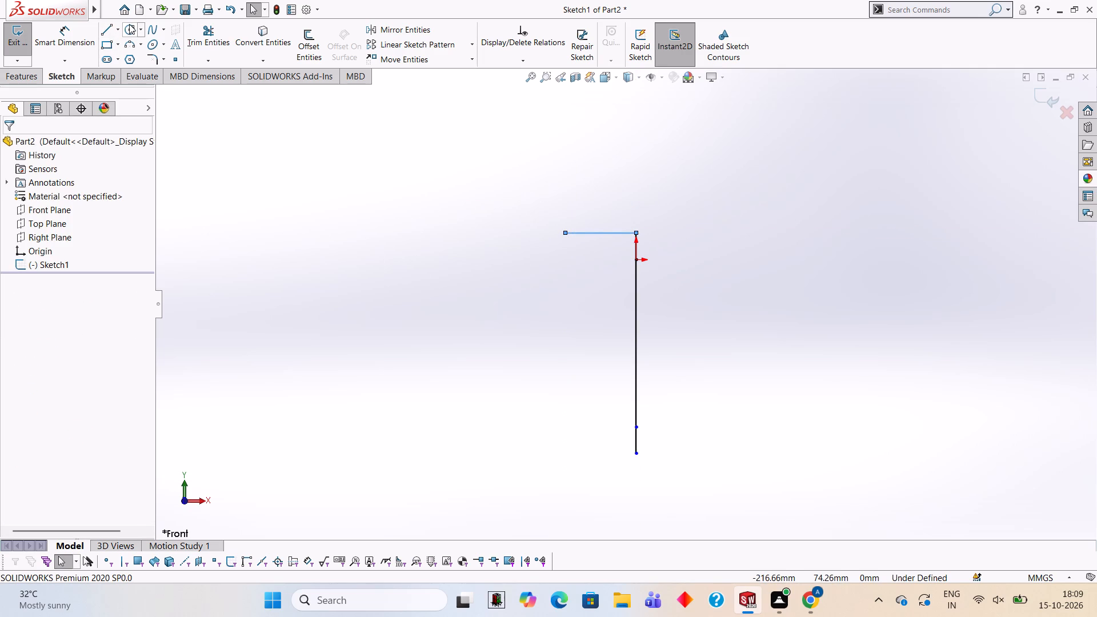
click(563, 231)
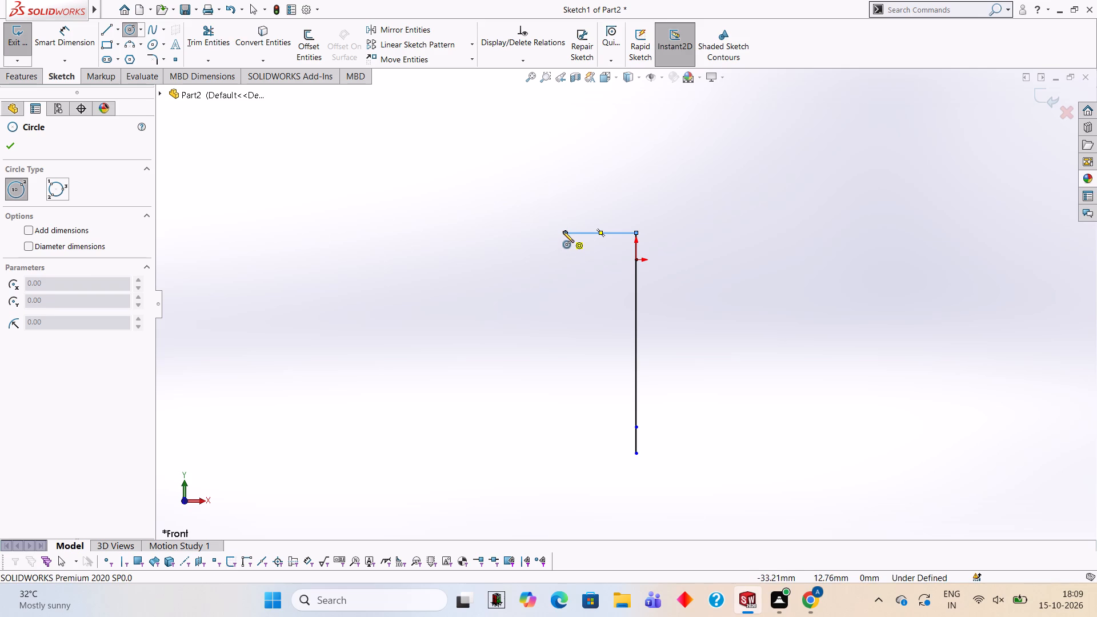
text(32)
key(Return)
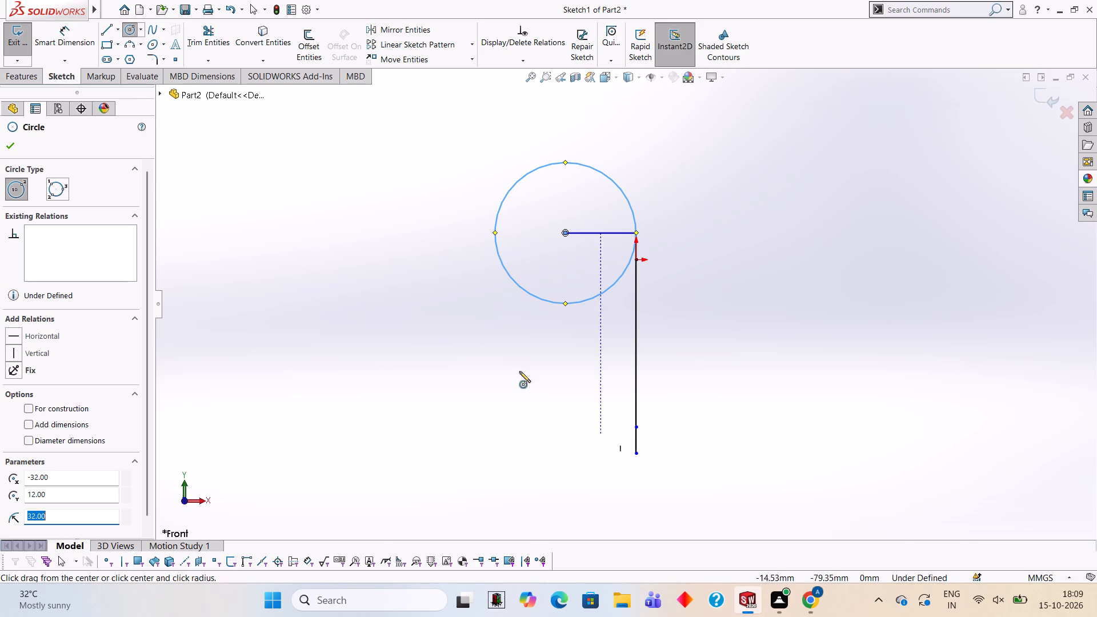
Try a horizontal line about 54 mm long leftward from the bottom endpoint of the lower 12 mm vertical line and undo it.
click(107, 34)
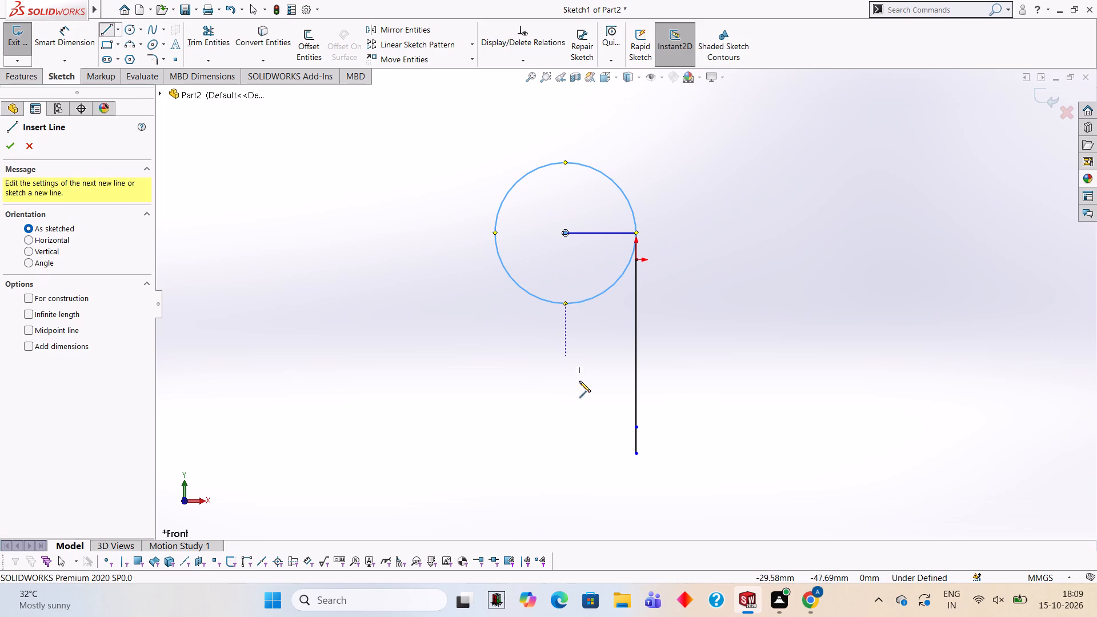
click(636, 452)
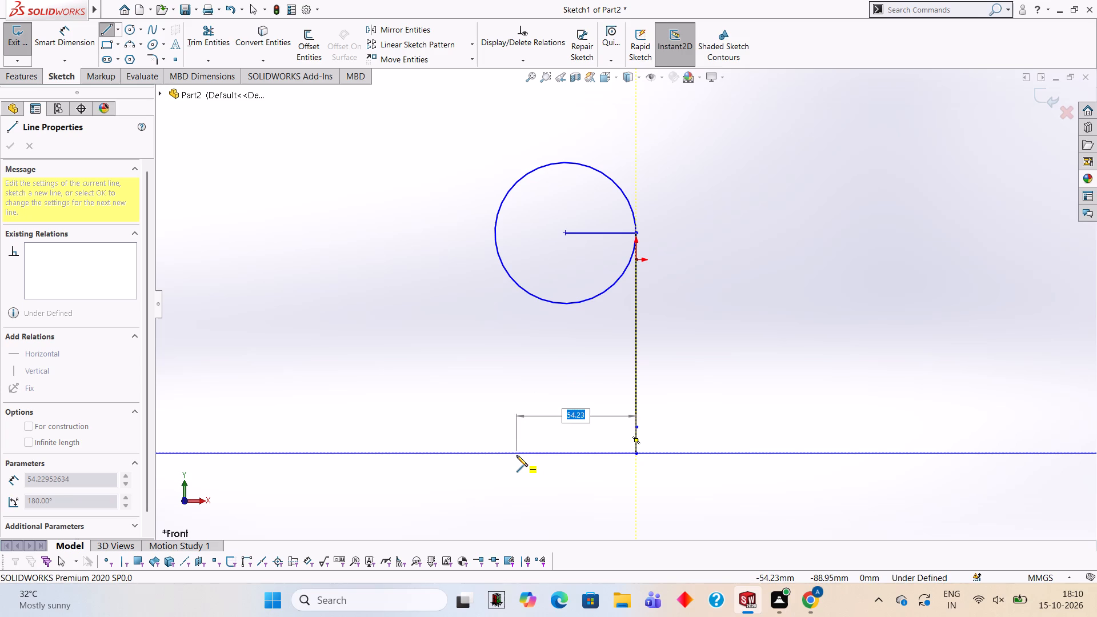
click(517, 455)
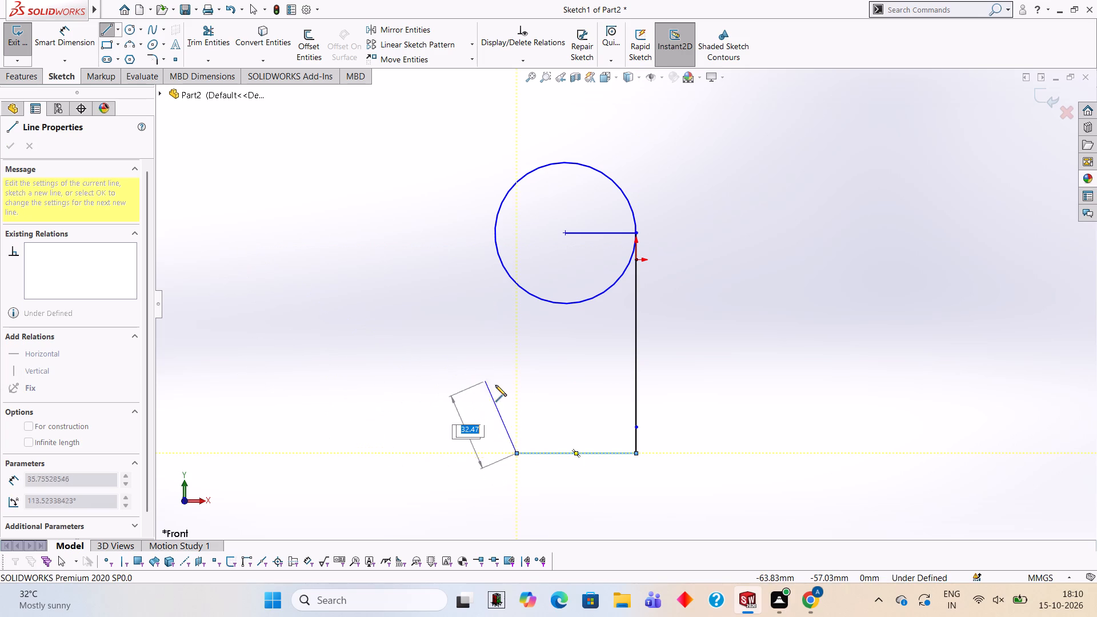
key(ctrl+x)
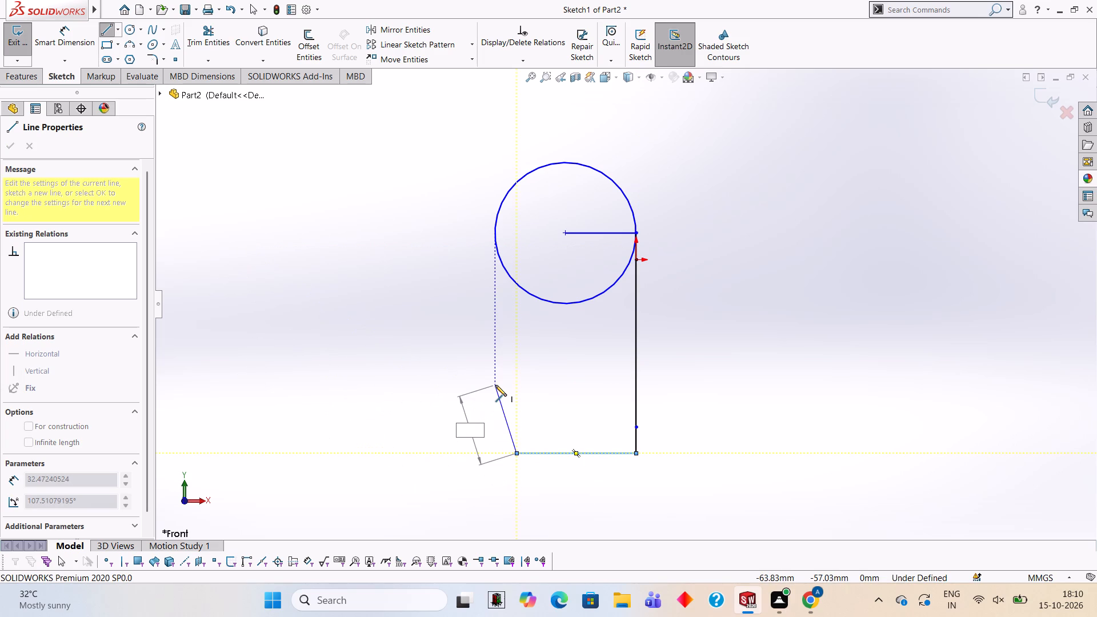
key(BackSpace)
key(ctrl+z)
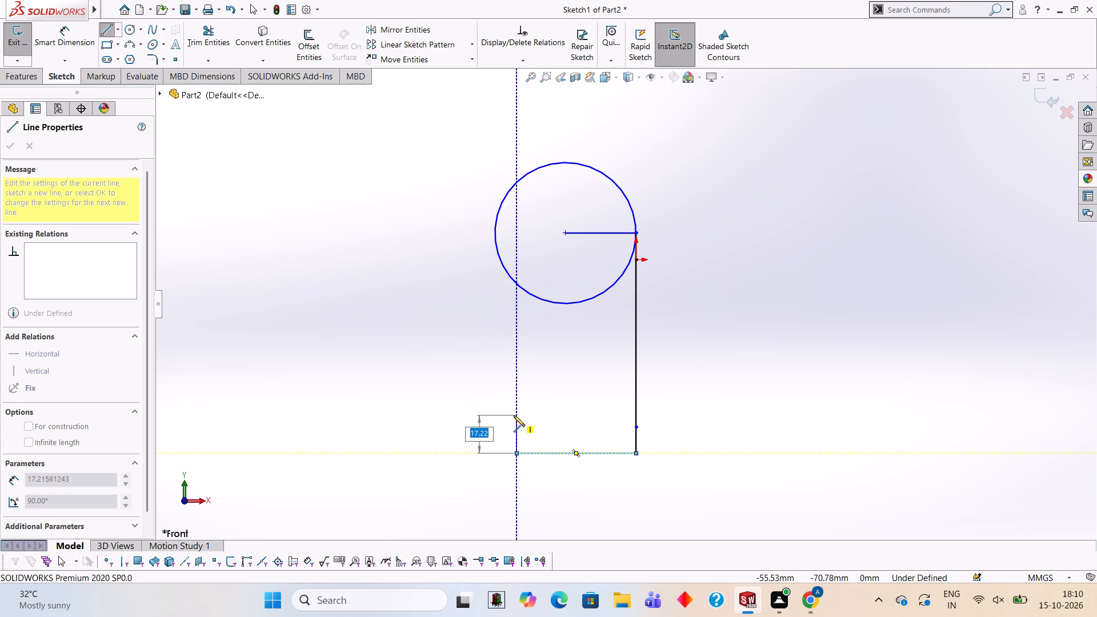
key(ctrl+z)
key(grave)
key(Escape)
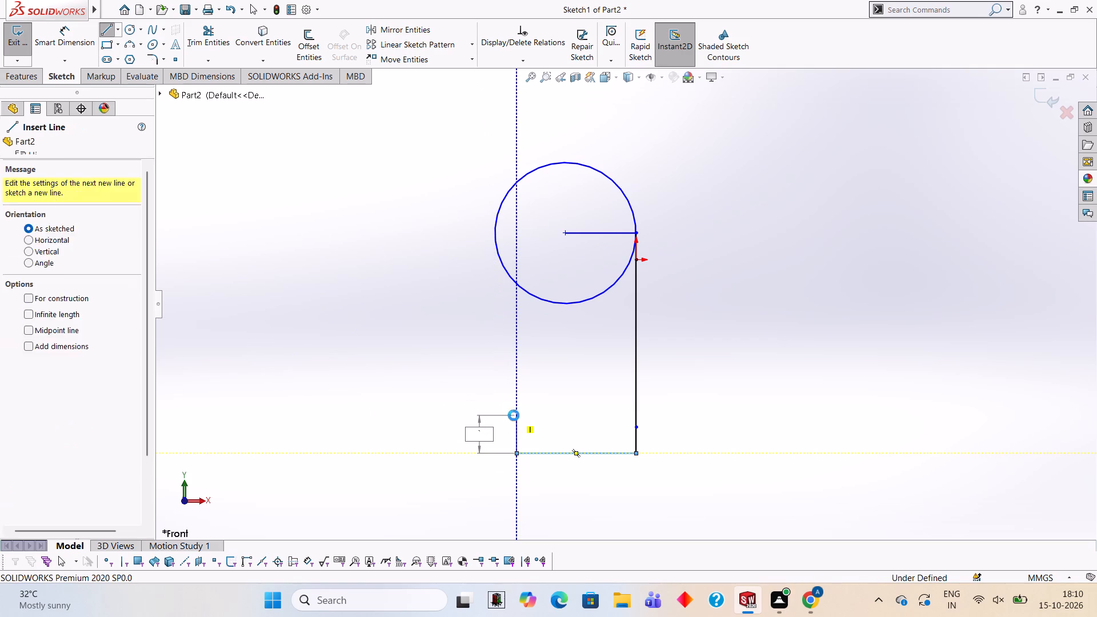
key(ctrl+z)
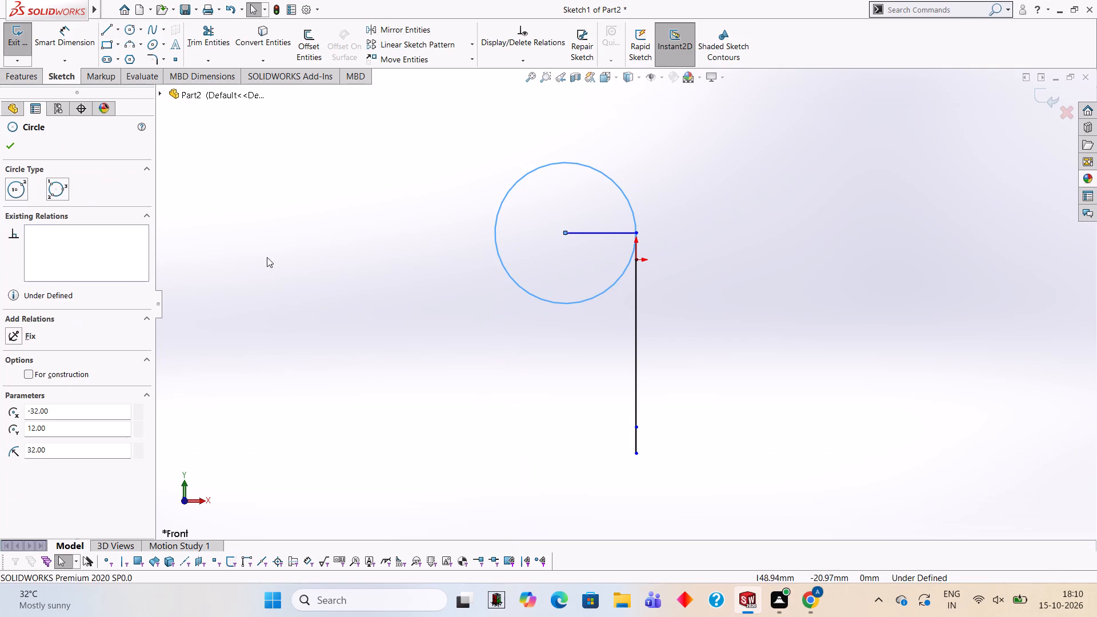
Sketch a 32 mm horizontal line leftward from the bottom endpoint of the lower 12 mm vertical line.
click(105, 32)
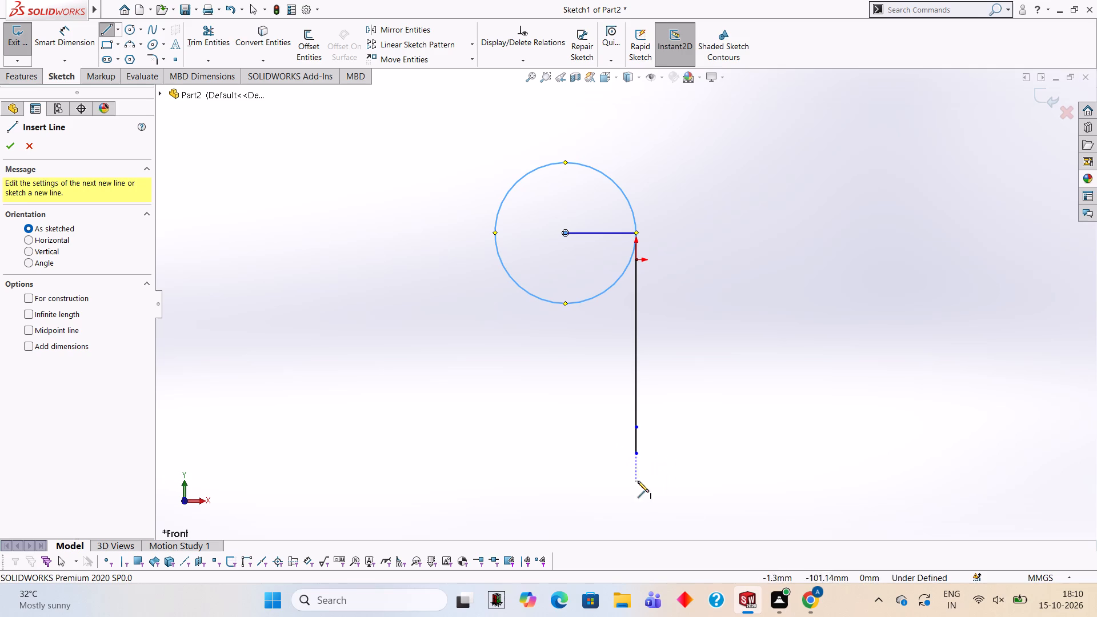
click(636, 455)
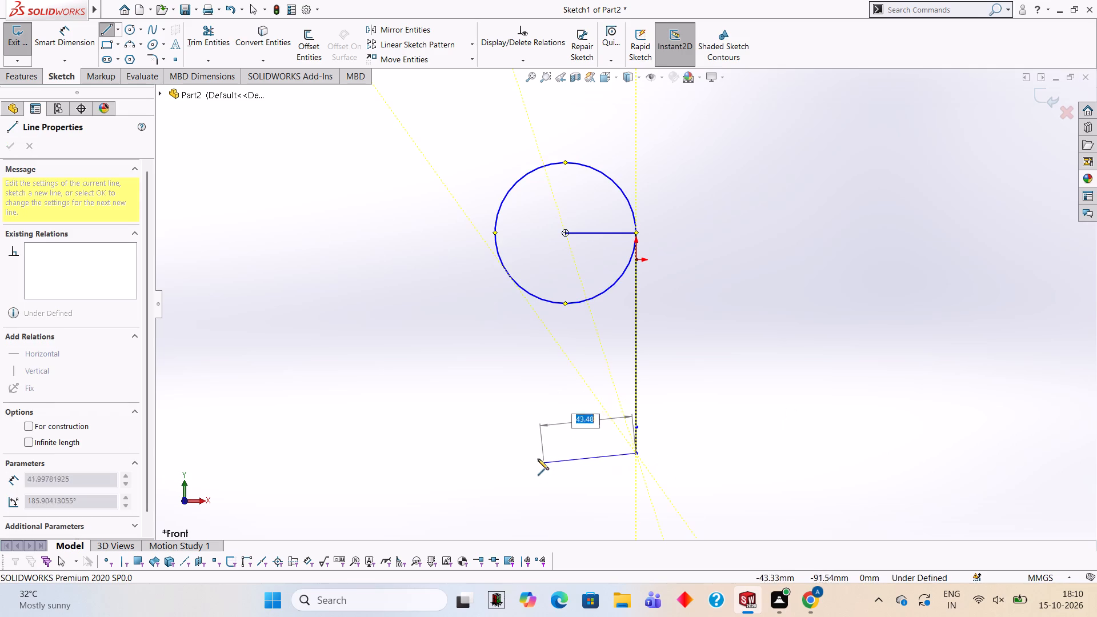
text(32)
key(Return)
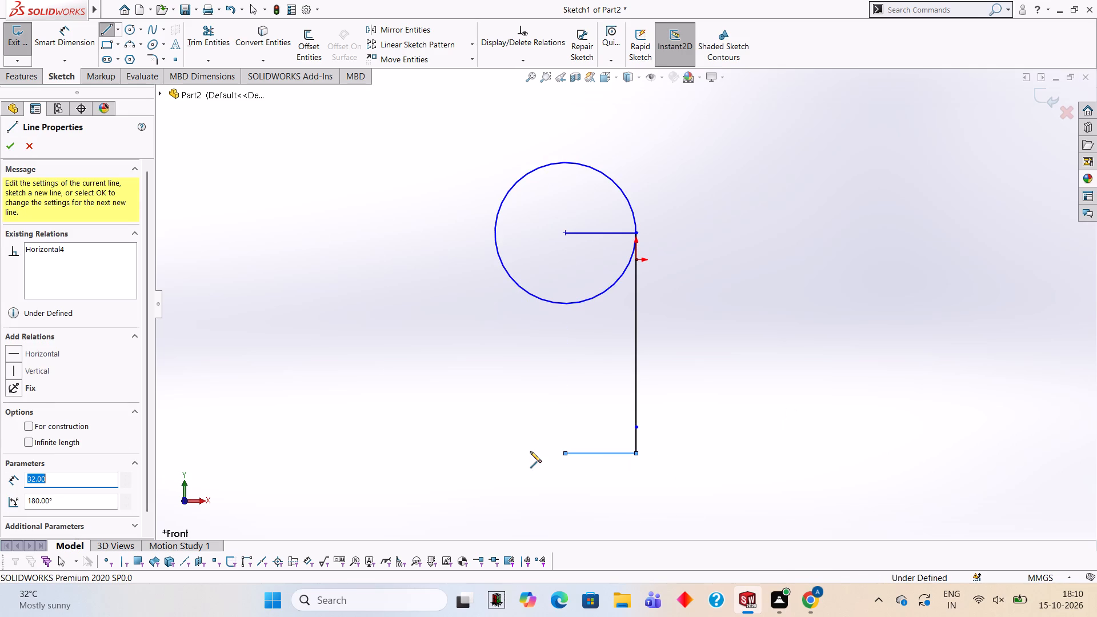
key(Escape)
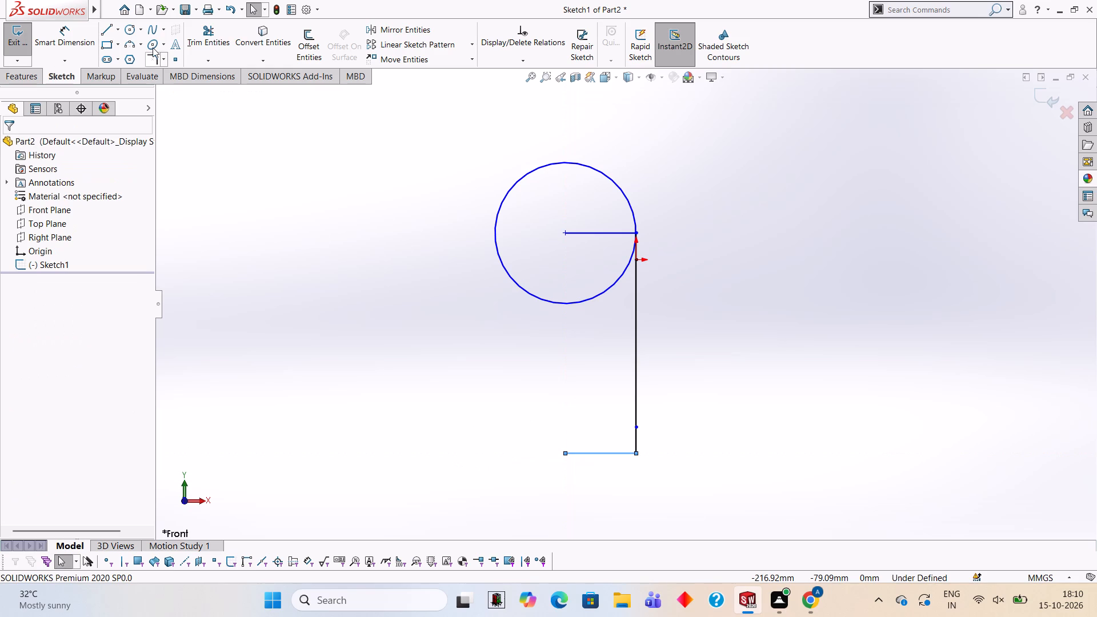
Sketch a 32 mm radius circle centred on the left endpoint of the lower 32 mm horizontal line.
click(130, 27)
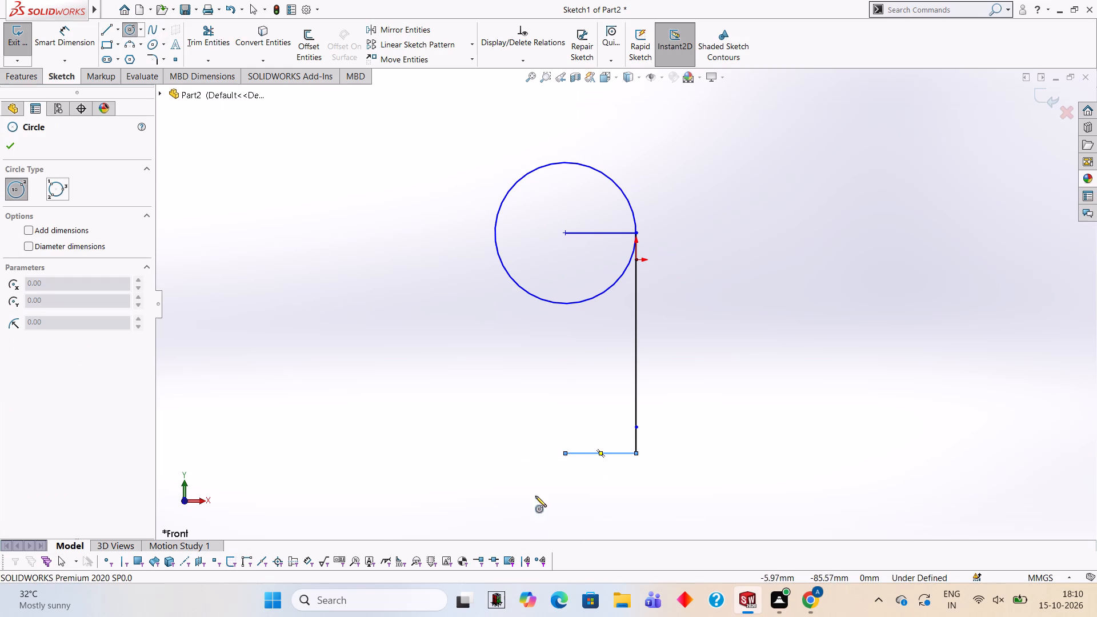
click(564, 456)
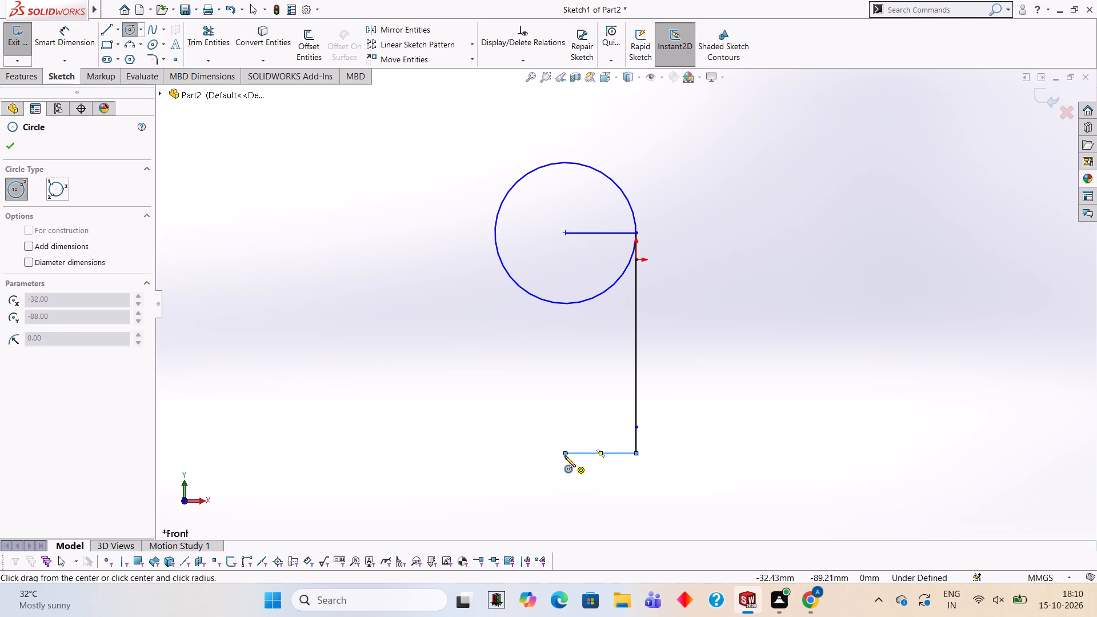
text(32)
key(Return)
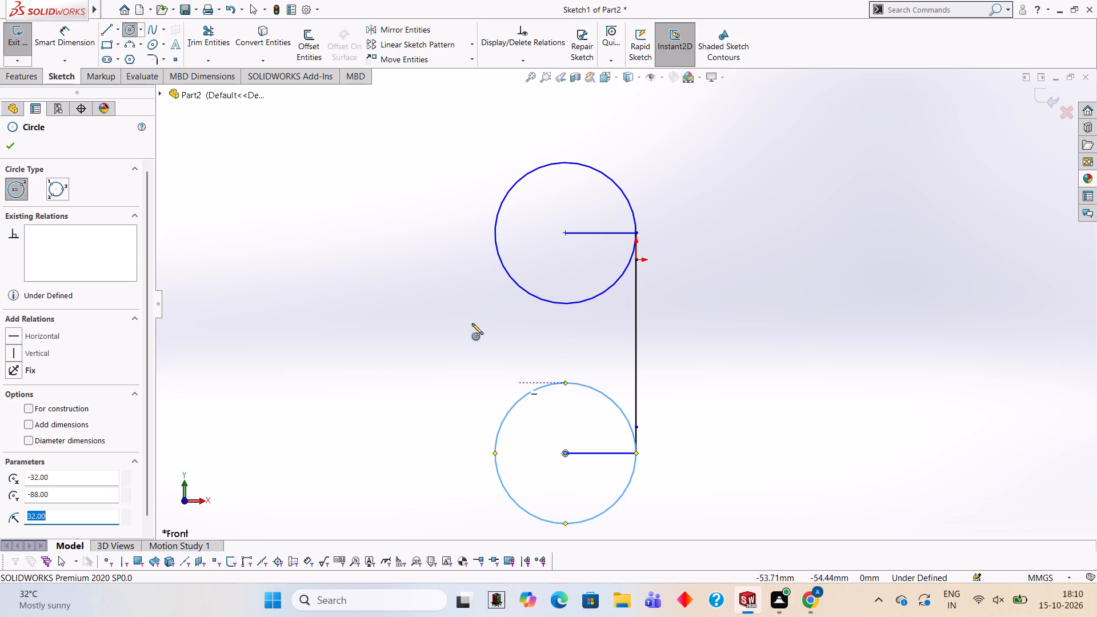
Sketch a vertical line from the top quadrant point of the upper circle to the bottom quadrant point of the lower circle.
click(105, 31)
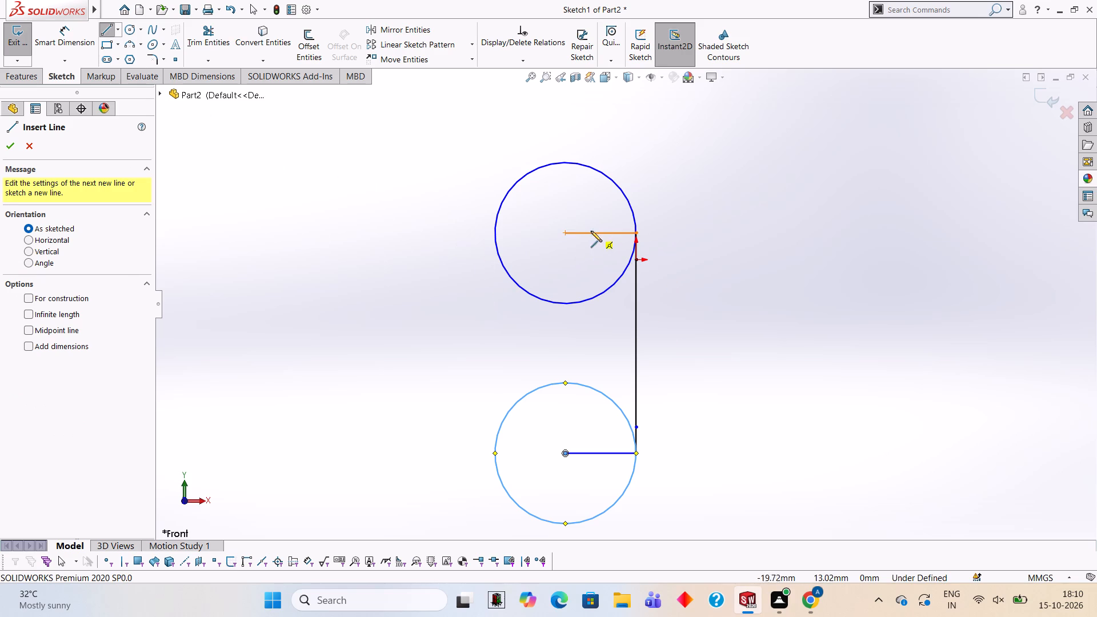
click(564, 160)
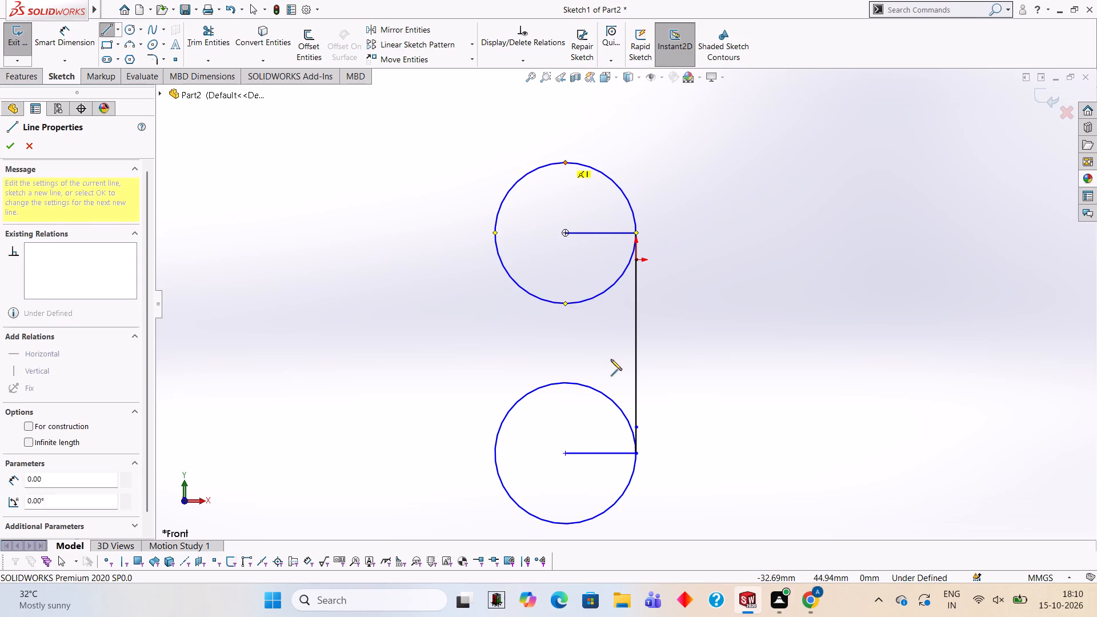
click(566, 524)
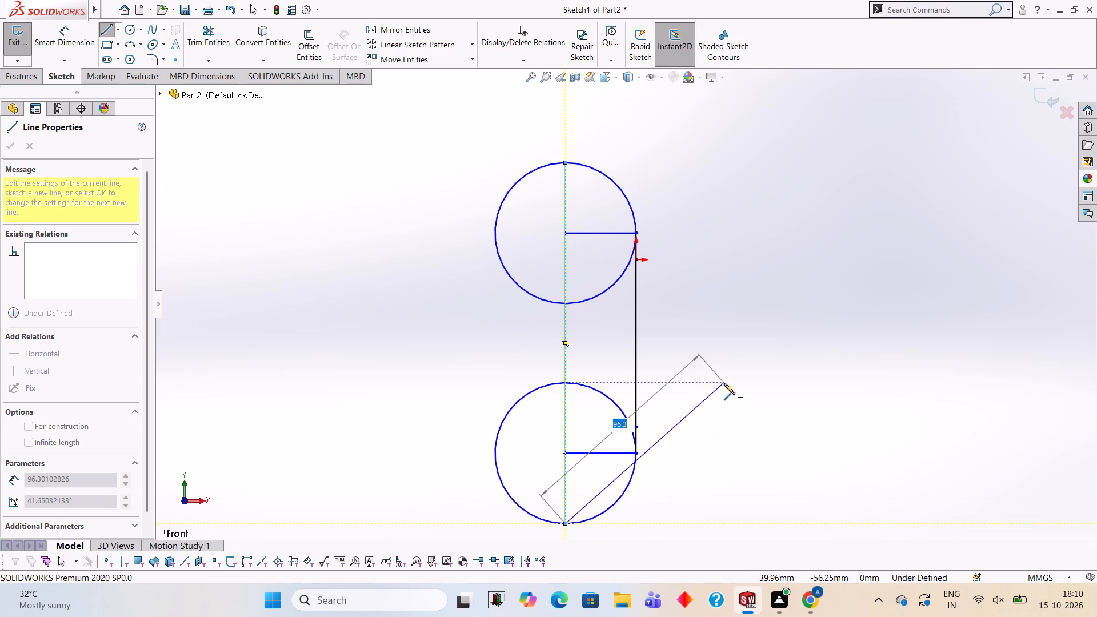
key(Escape)
key(Escape)
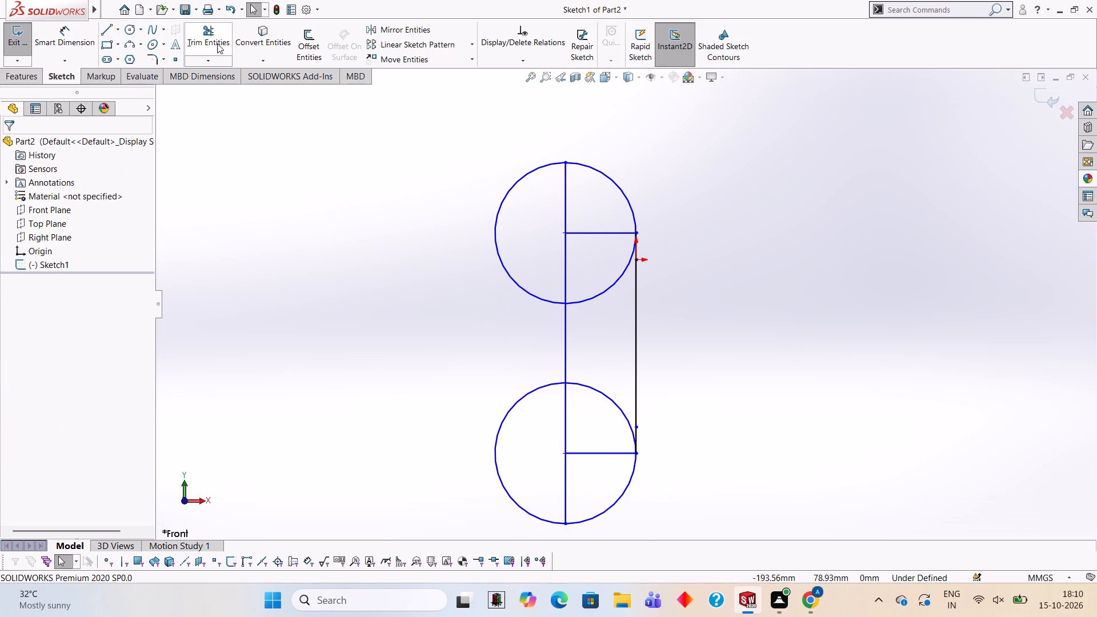
Trim away both horizontal lines, the long line through the circle centres and the circles, leaving only the upper-right and lower-right quarter arcs.
click(217, 42)
click(496, 244)
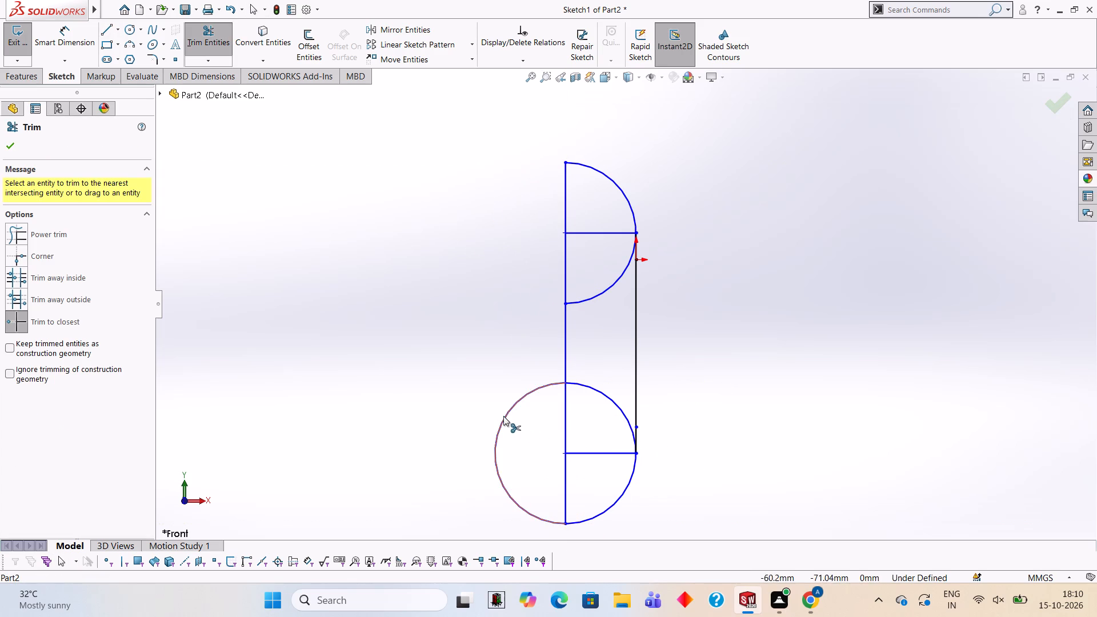
click(502, 416)
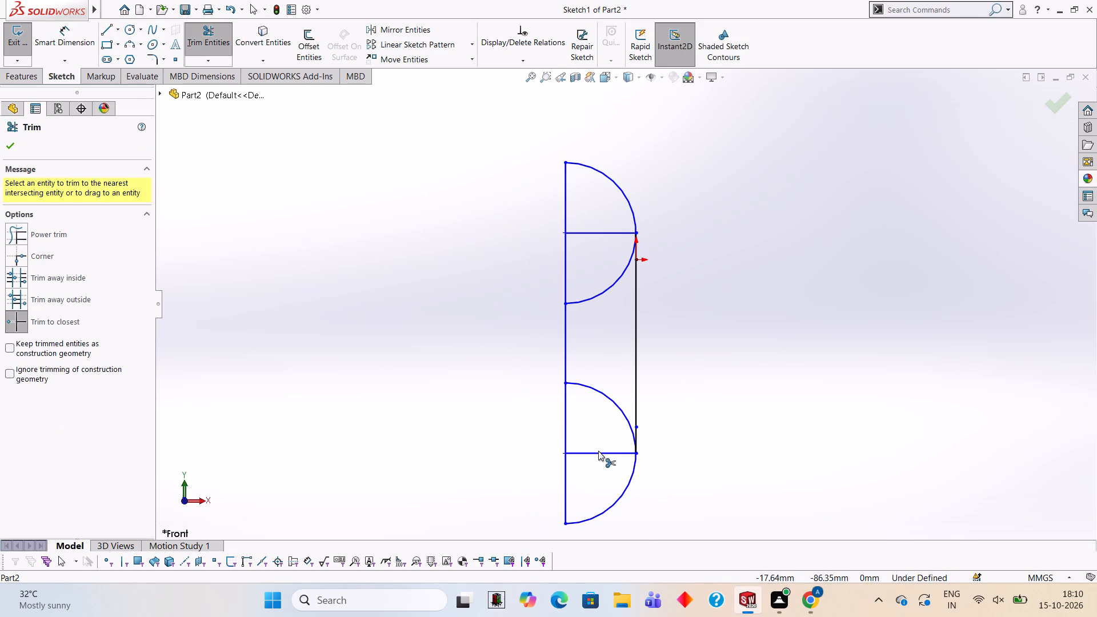
click(604, 393)
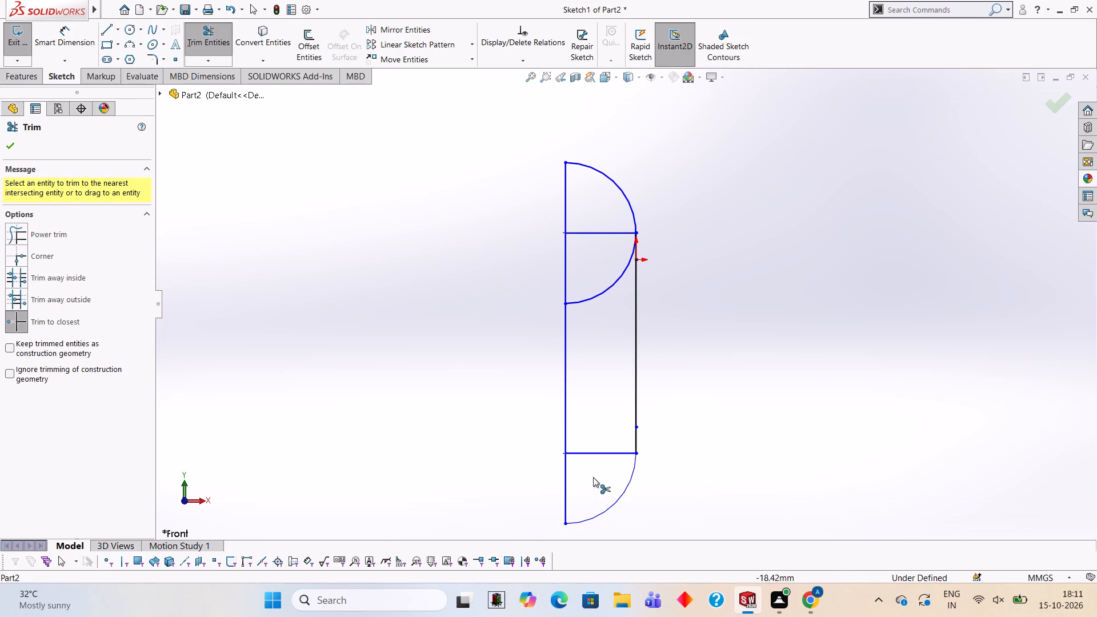
click(595, 448)
click(610, 451)
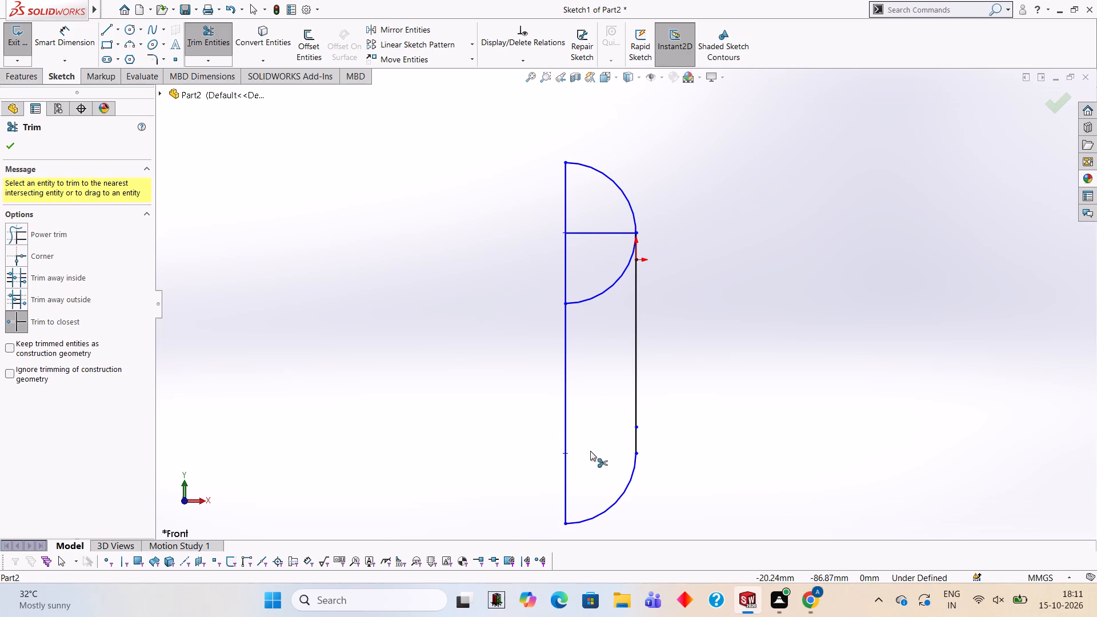
click(565, 449)
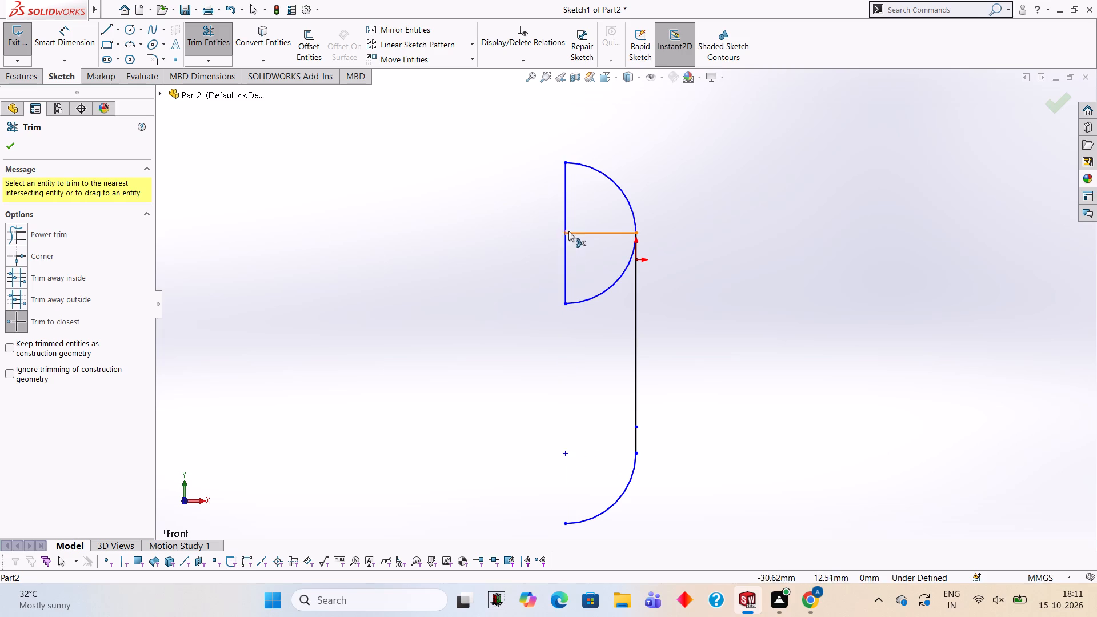
click(566, 217)
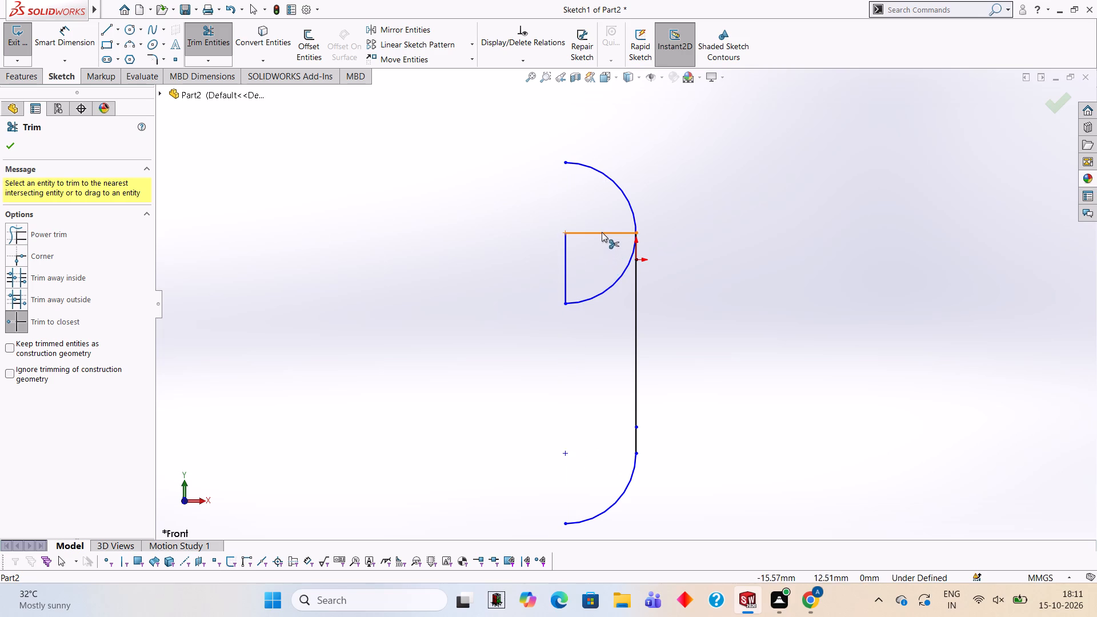
click(602, 232)
click(619, 281)
click(566, 266)
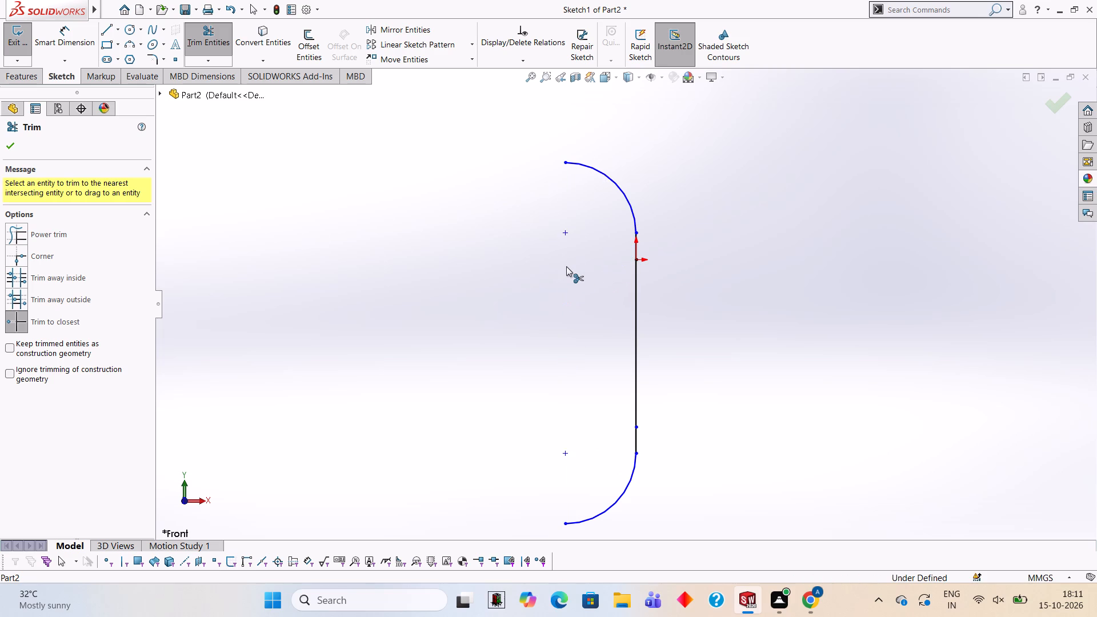
key(Escape)
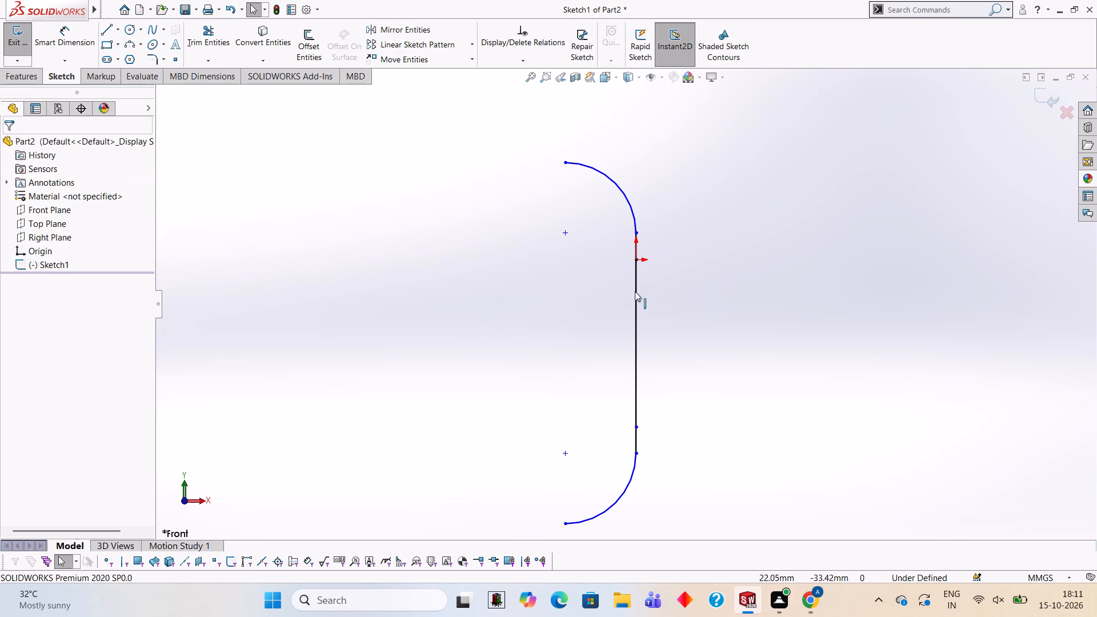
Add a Tangent relation between the upper quarter arc and the 12 mm vertical line above the origin.
scroll(623, 278, down, 7)
scroll(669, 151, up, 2)
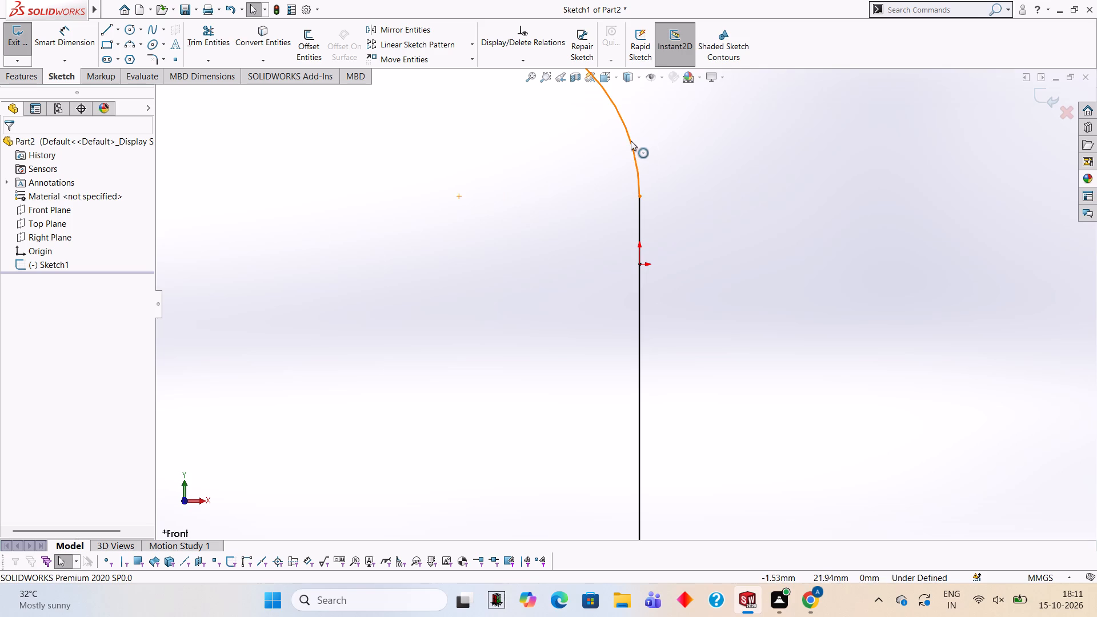
click(631, 141)
ctrl+click(642, 218)
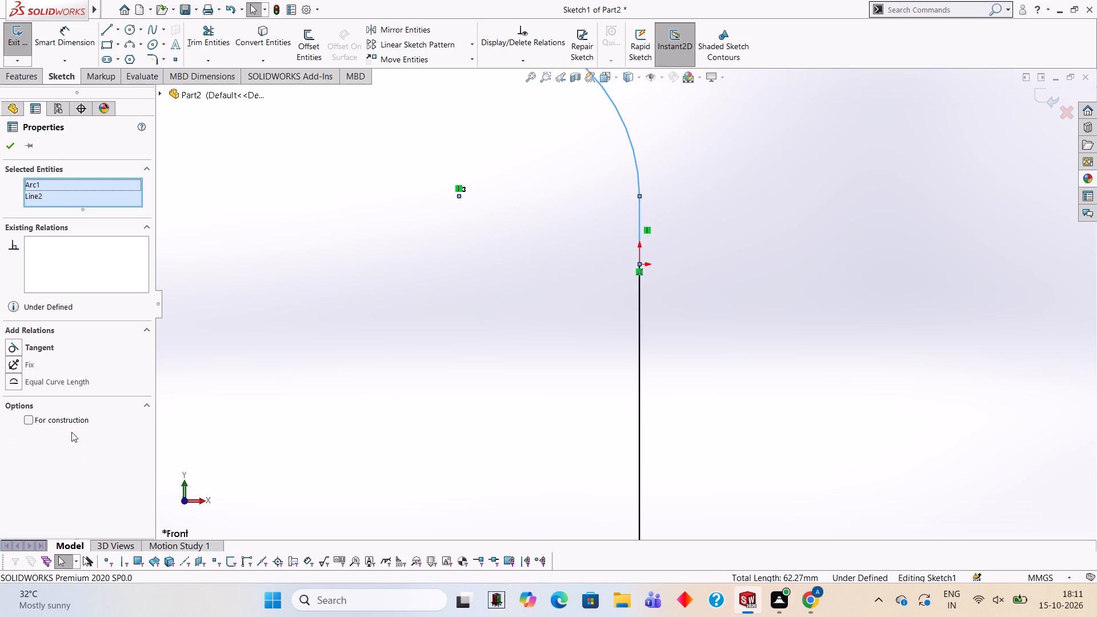
ctrl+click(34, 352)
key(Escape)
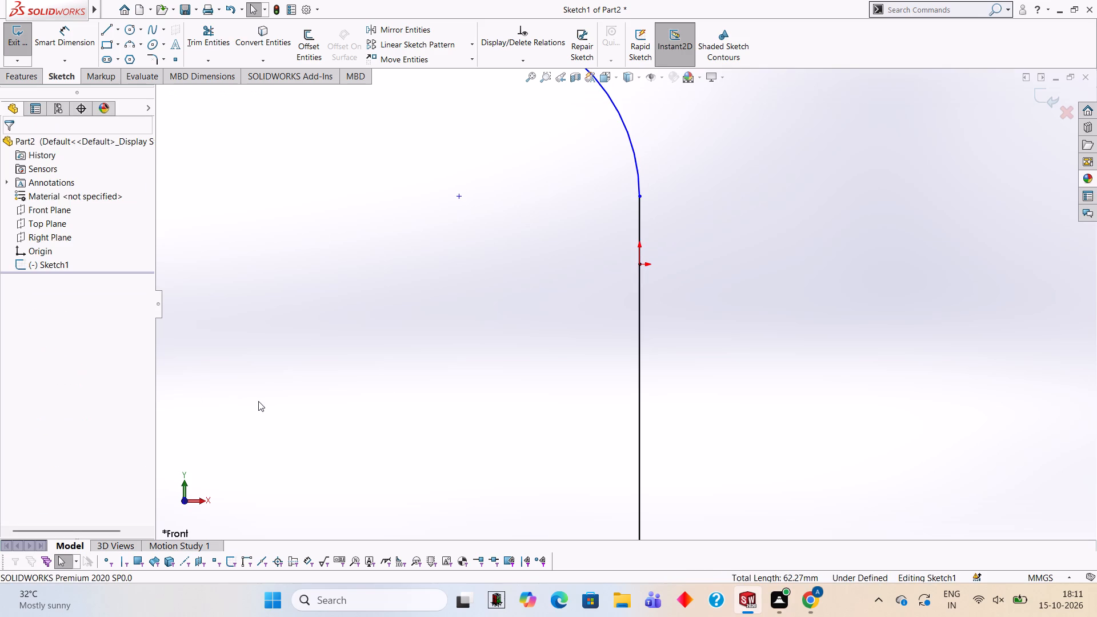
key(Escape)
Add a Tangent relation between the lower quarter arc and the 76 mm vertical line.
scroll(572, 371, up, 9)
scroll(618, 454, down, 7)
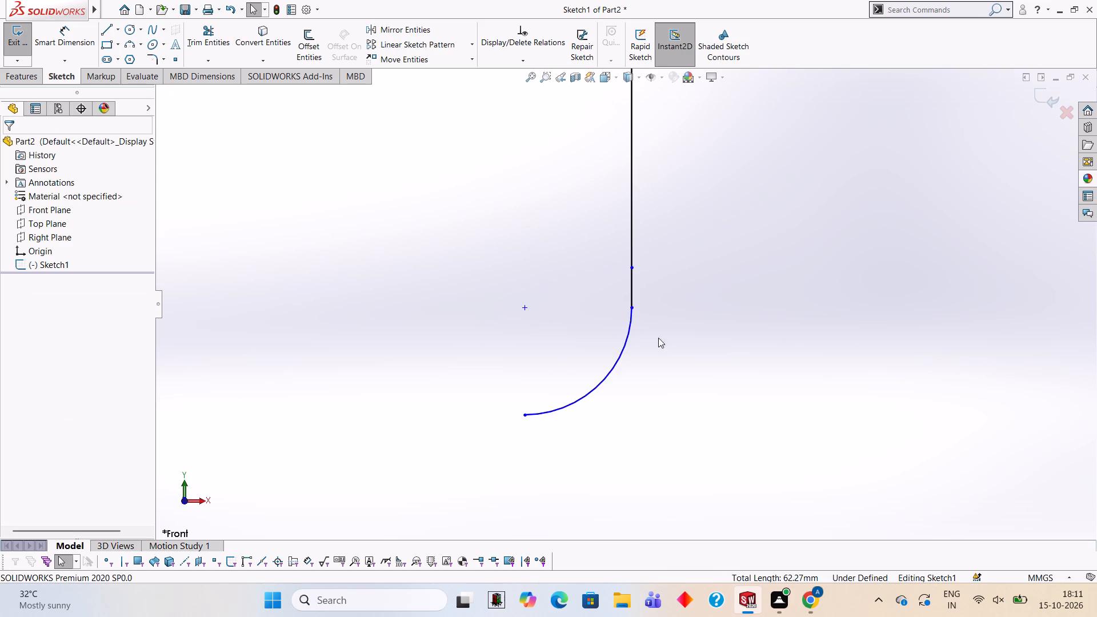
scroll(635, 345, down, 2)
scroll(630, 227, down, 2)
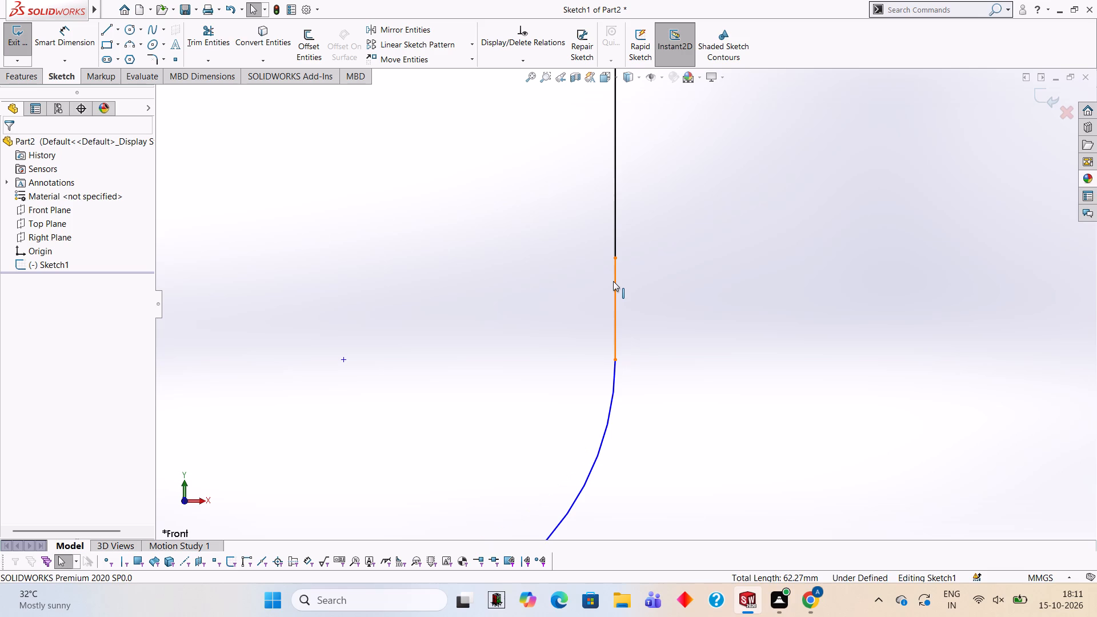
key(Escape)
click(614, 234)
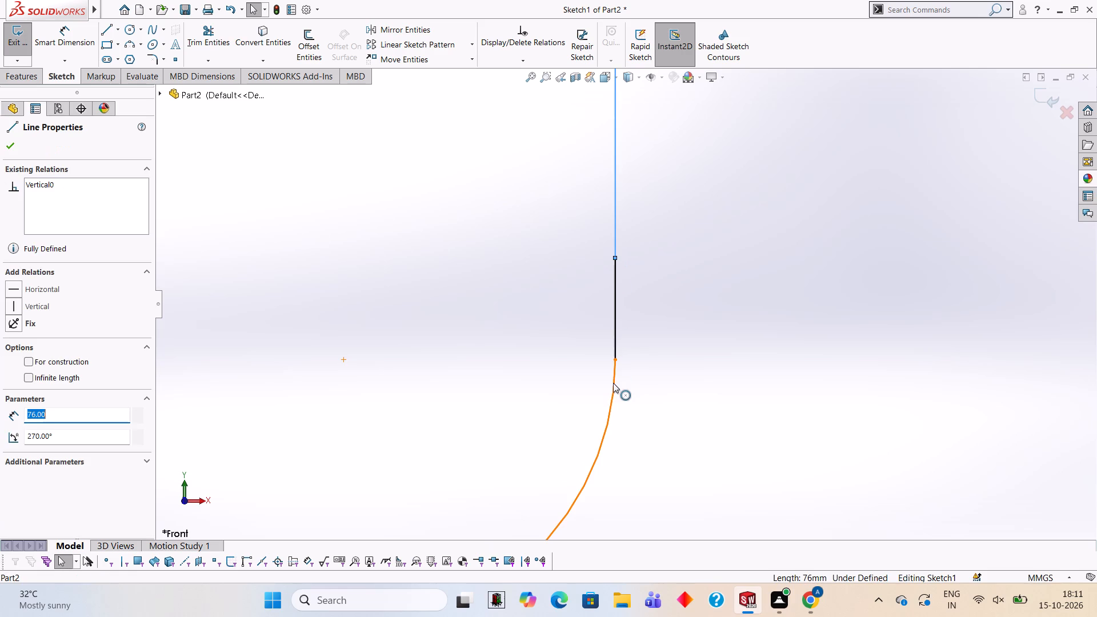
ctrl+click(613, 383)
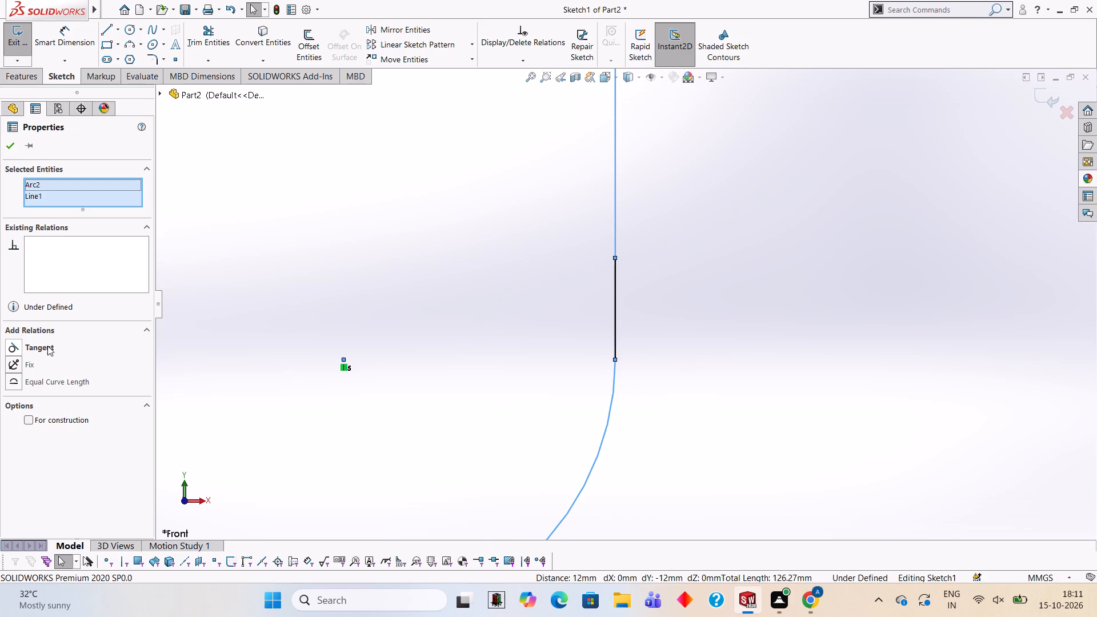
ctrl+click(47, 346)
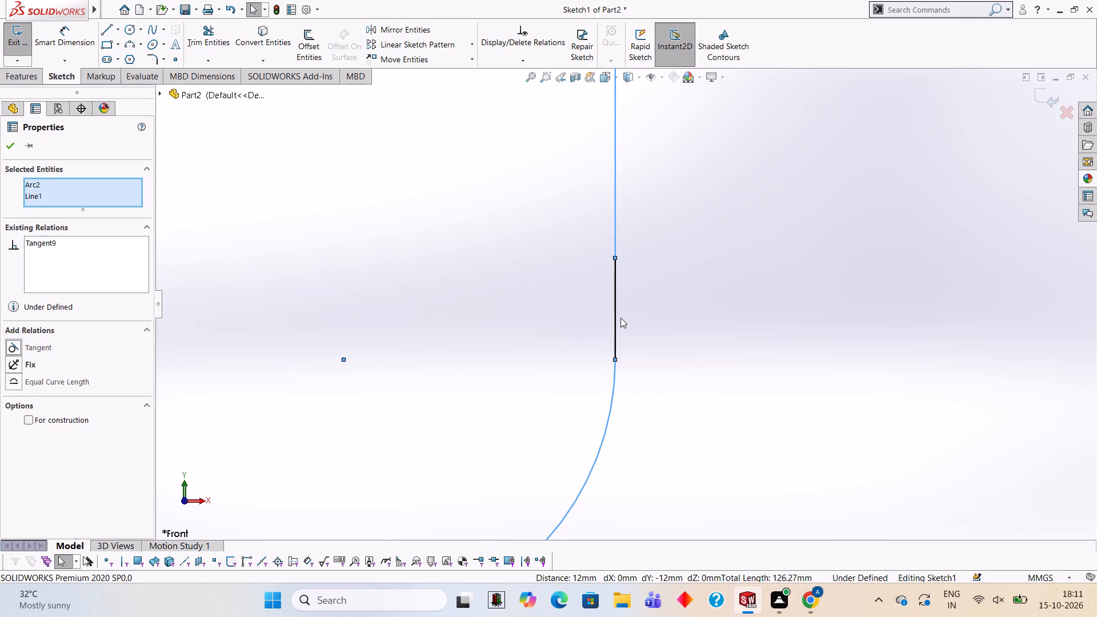
key(Escape)
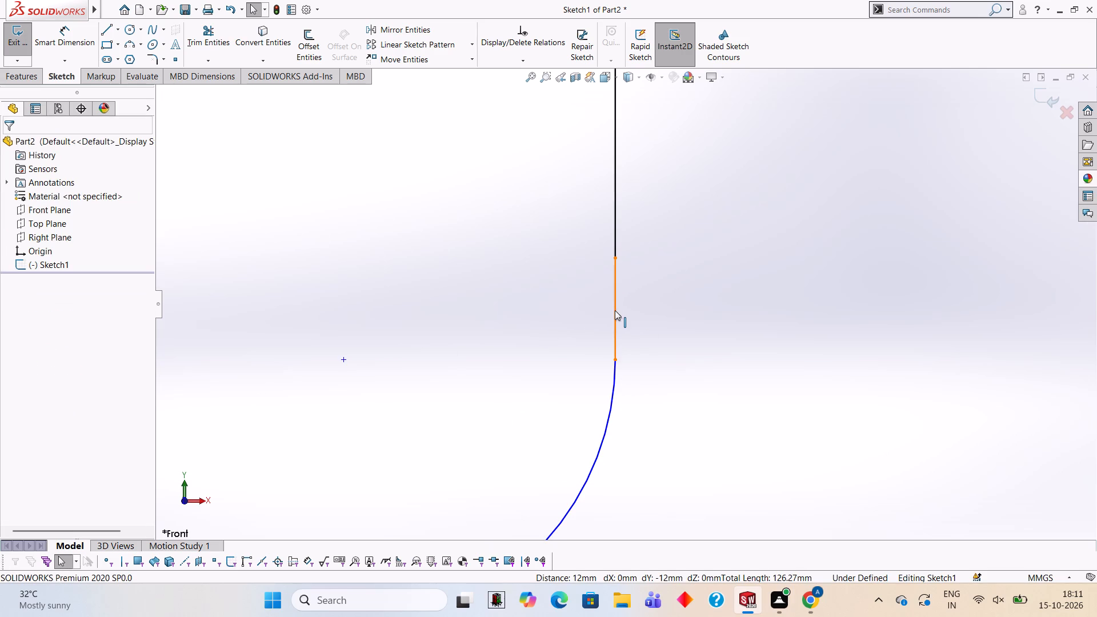
Add a Tangent relation between the lower quarter arc and the lower 12 mm vertical line.
click(615, 310)
ctrl+click(611, 395)
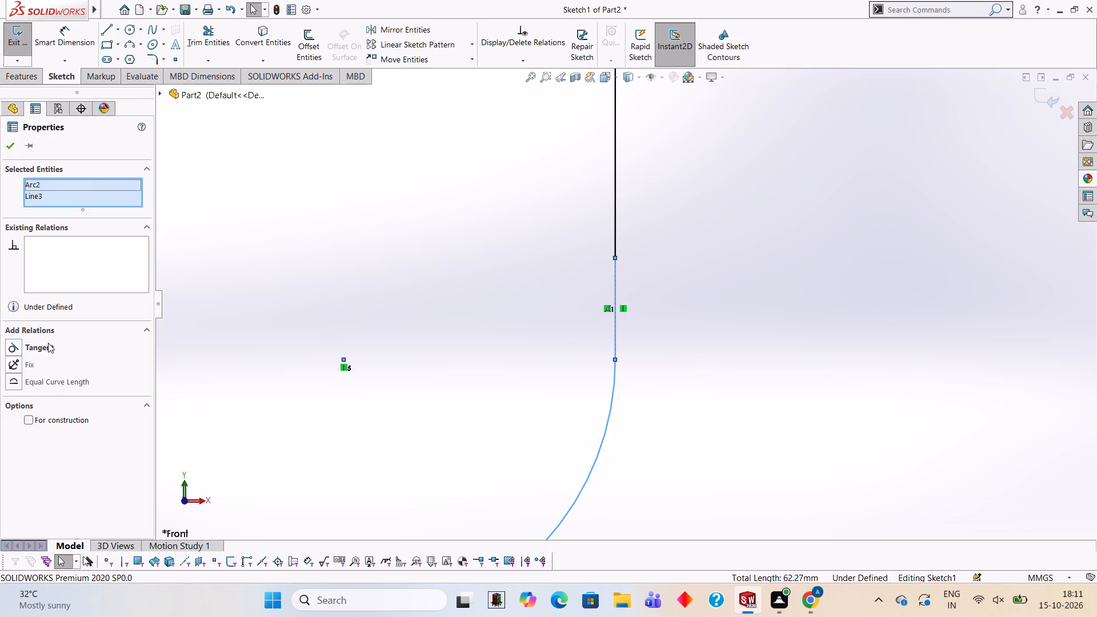
ctrl+click(48, 343)
key(Escape)
scroll(706, 369, up, 11)
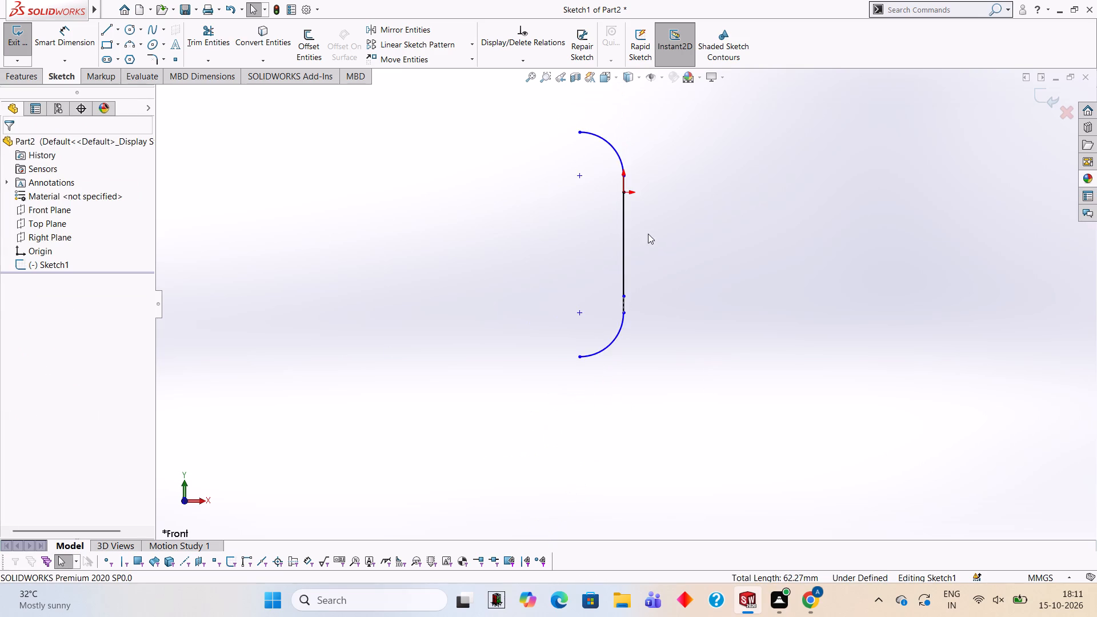
scroll(648, 234, up, 2)
scroll(660, 209, down, 3)
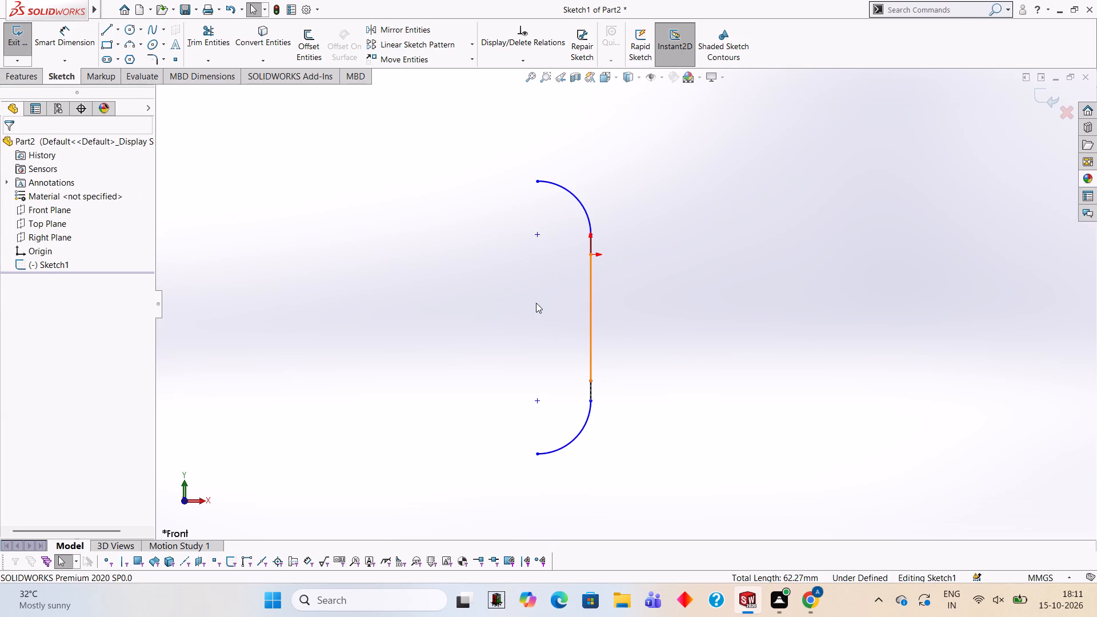
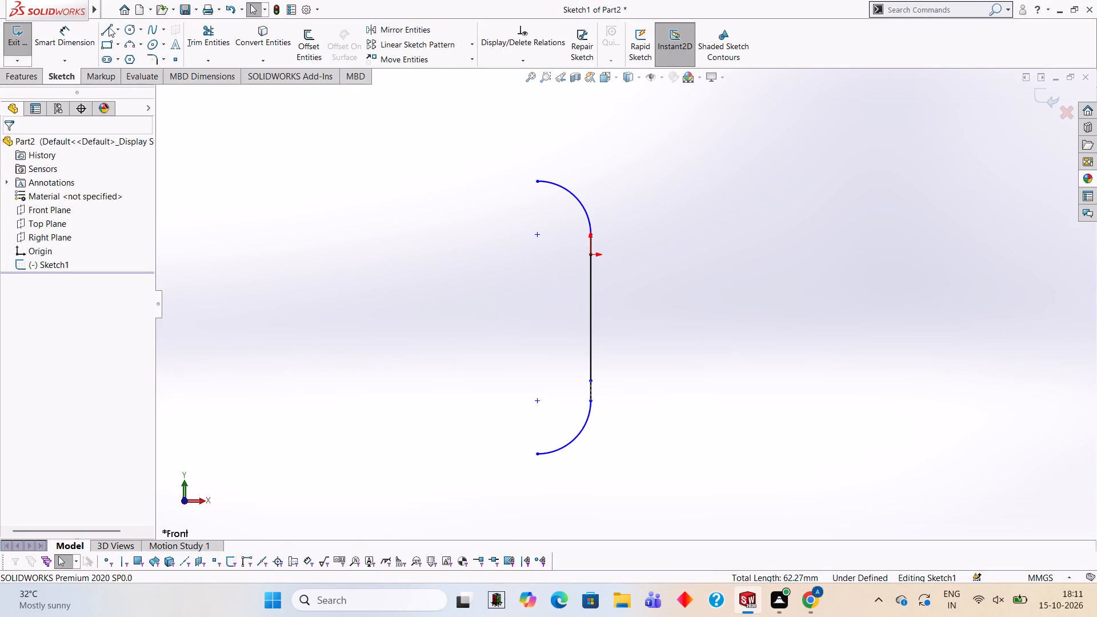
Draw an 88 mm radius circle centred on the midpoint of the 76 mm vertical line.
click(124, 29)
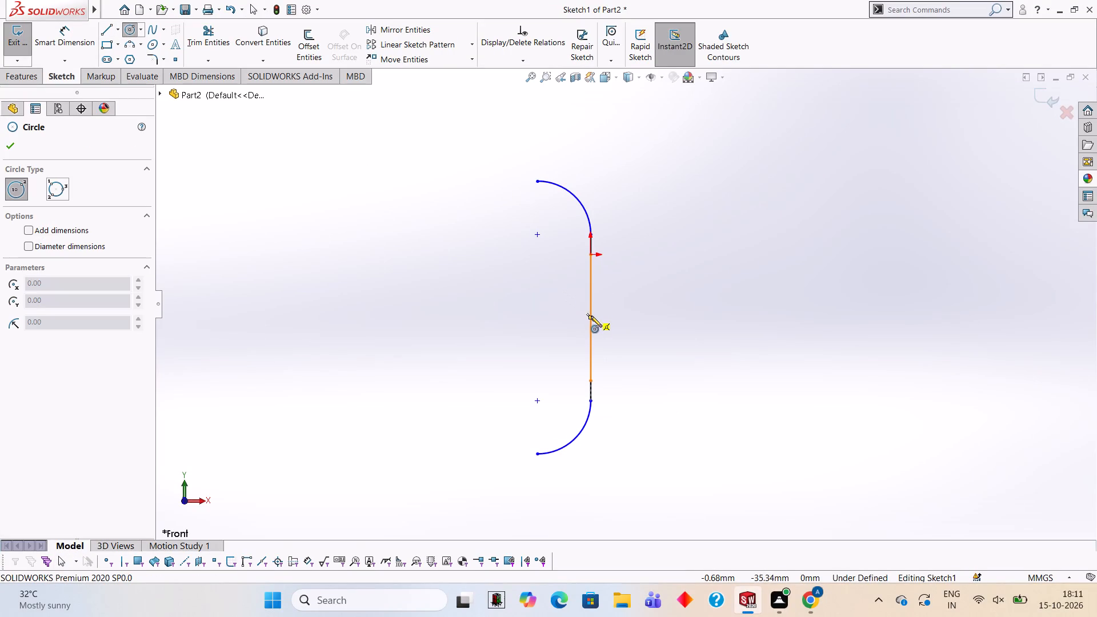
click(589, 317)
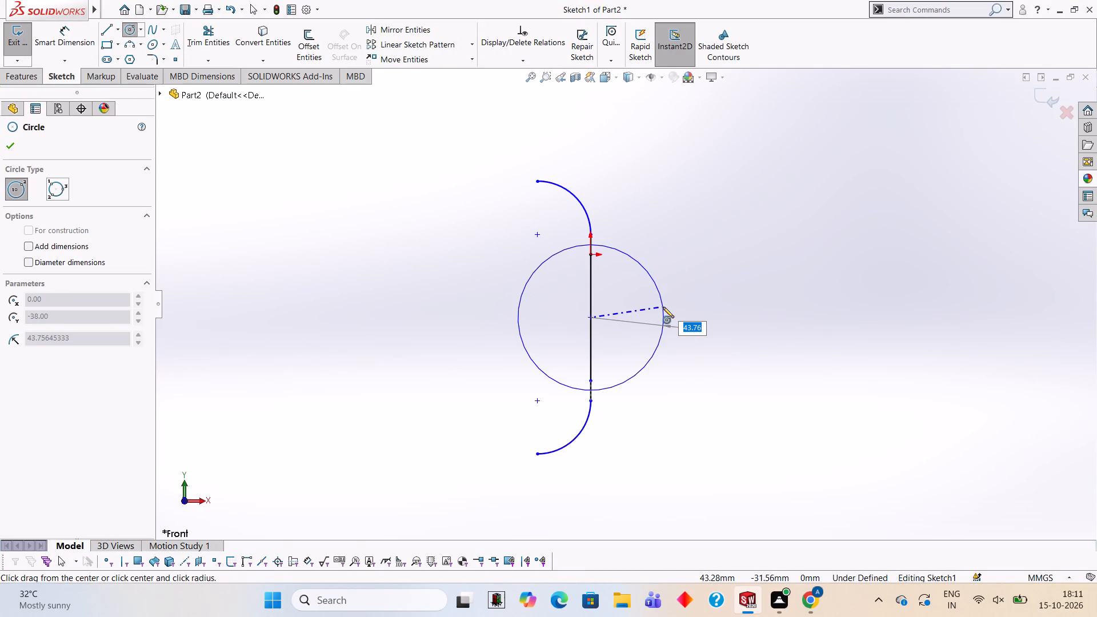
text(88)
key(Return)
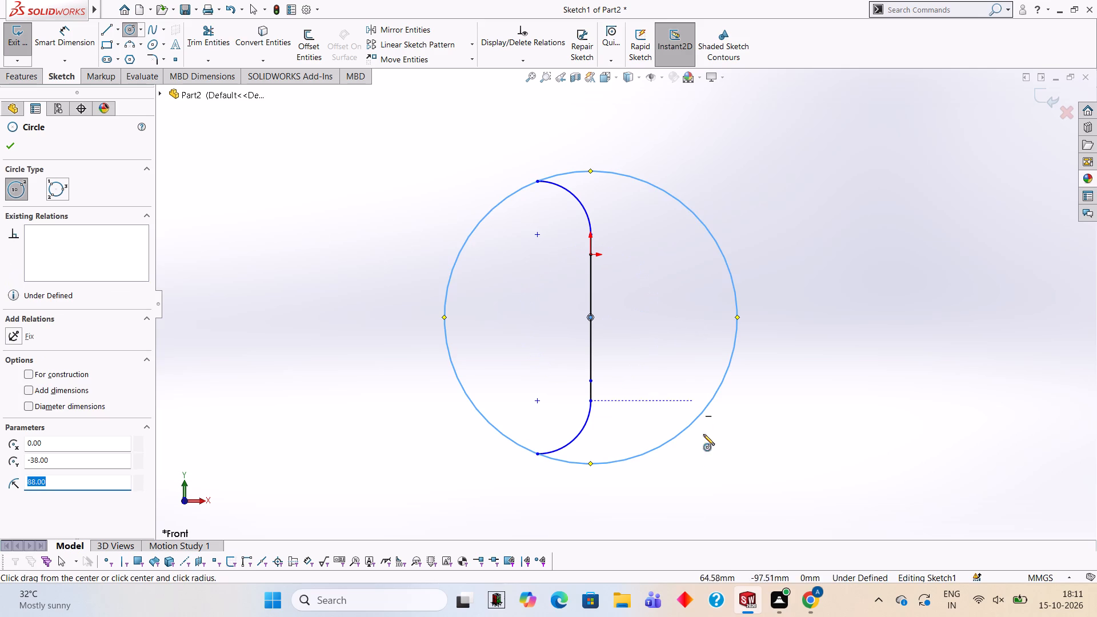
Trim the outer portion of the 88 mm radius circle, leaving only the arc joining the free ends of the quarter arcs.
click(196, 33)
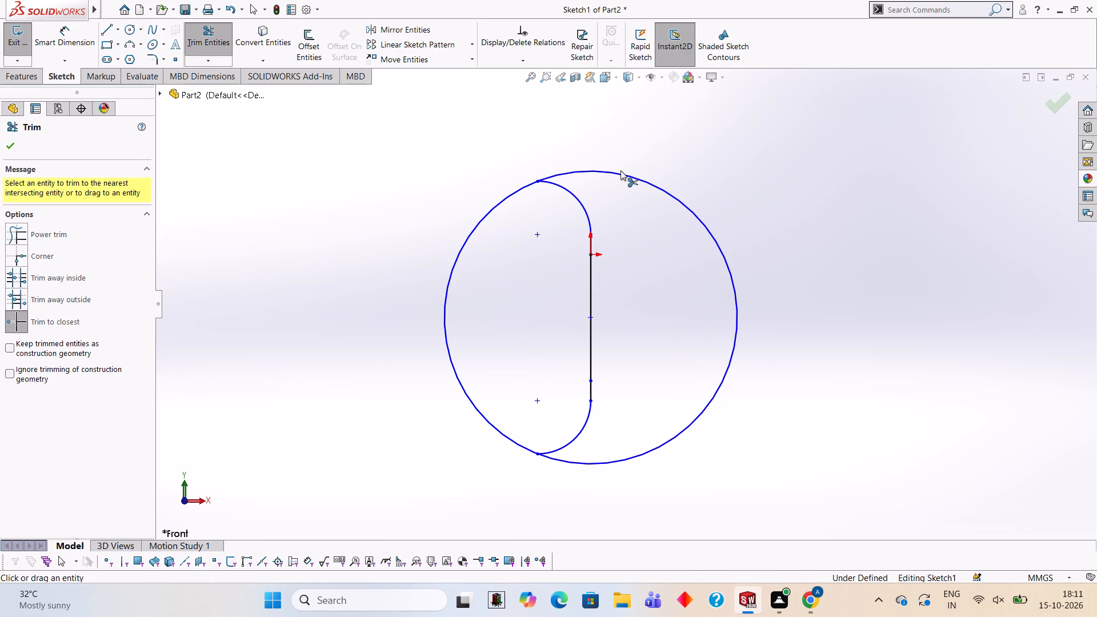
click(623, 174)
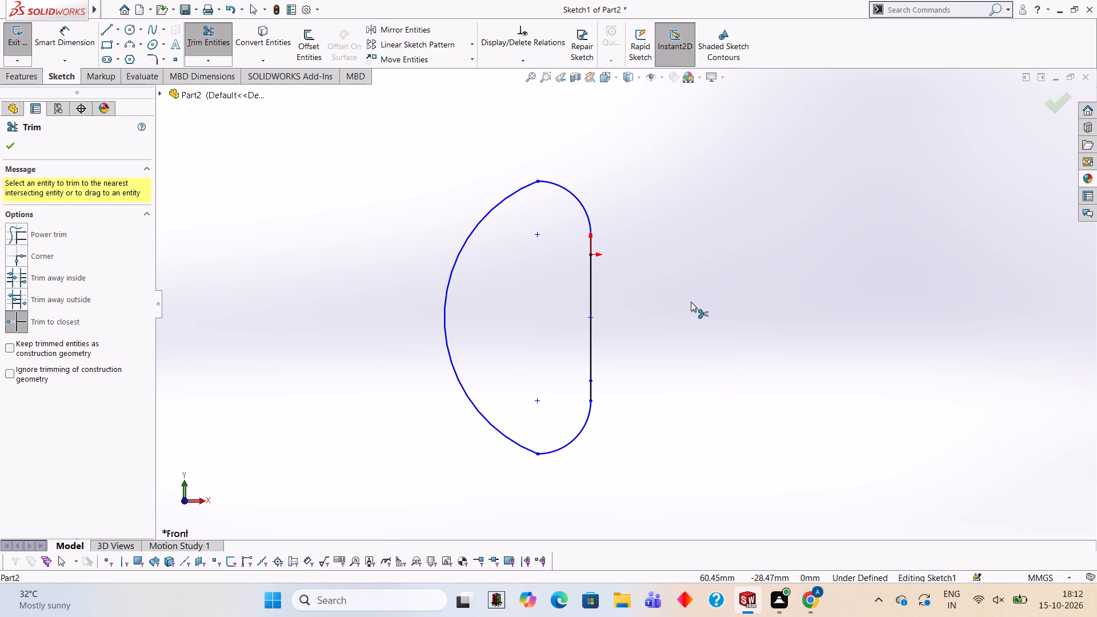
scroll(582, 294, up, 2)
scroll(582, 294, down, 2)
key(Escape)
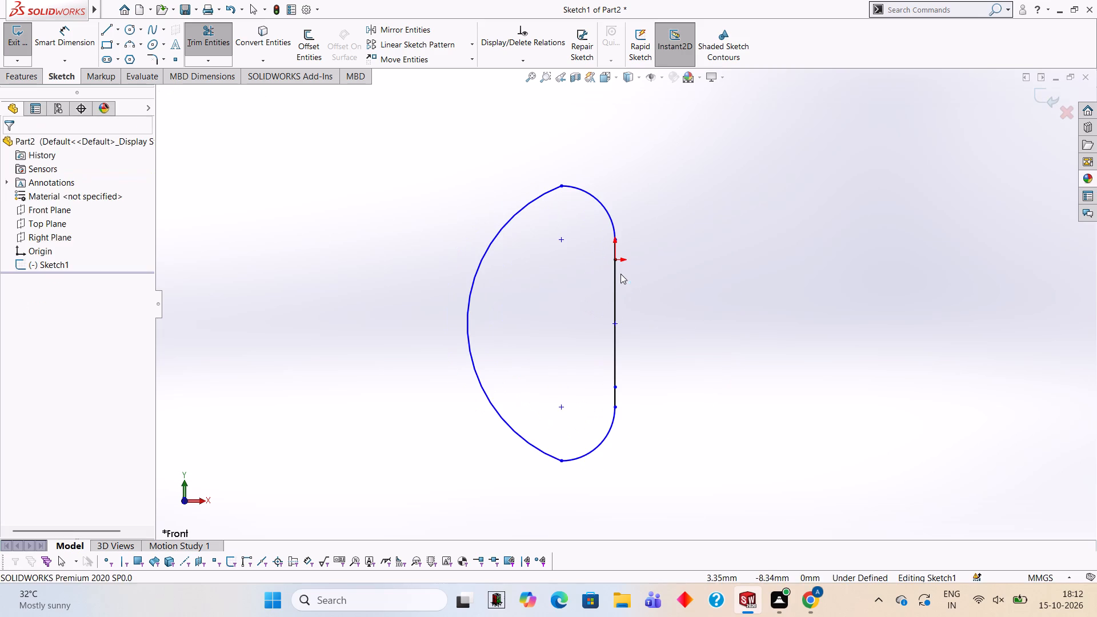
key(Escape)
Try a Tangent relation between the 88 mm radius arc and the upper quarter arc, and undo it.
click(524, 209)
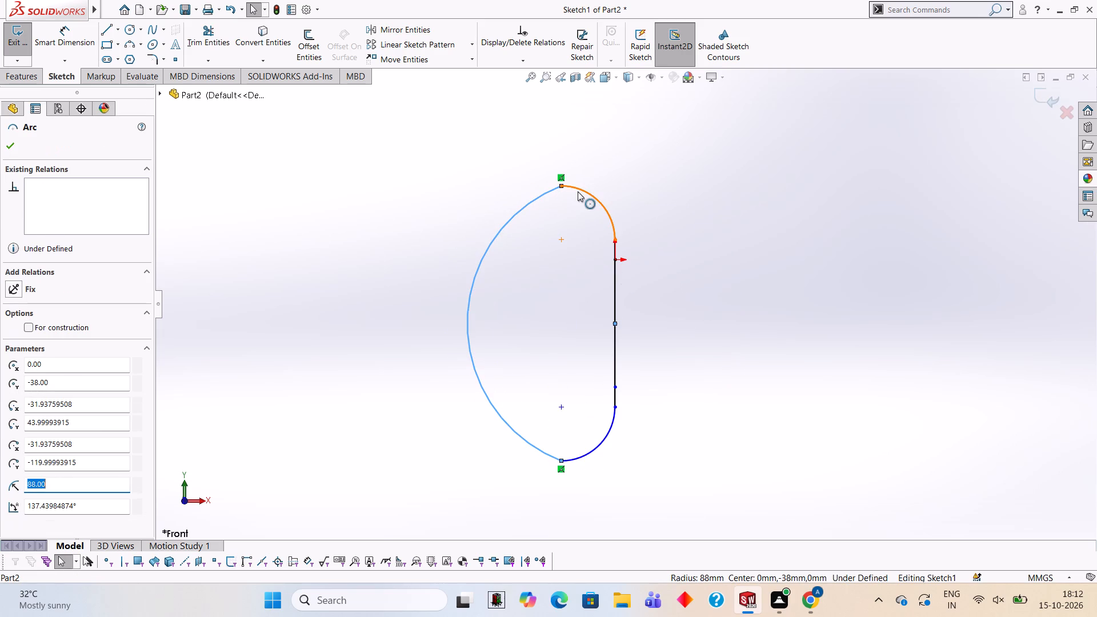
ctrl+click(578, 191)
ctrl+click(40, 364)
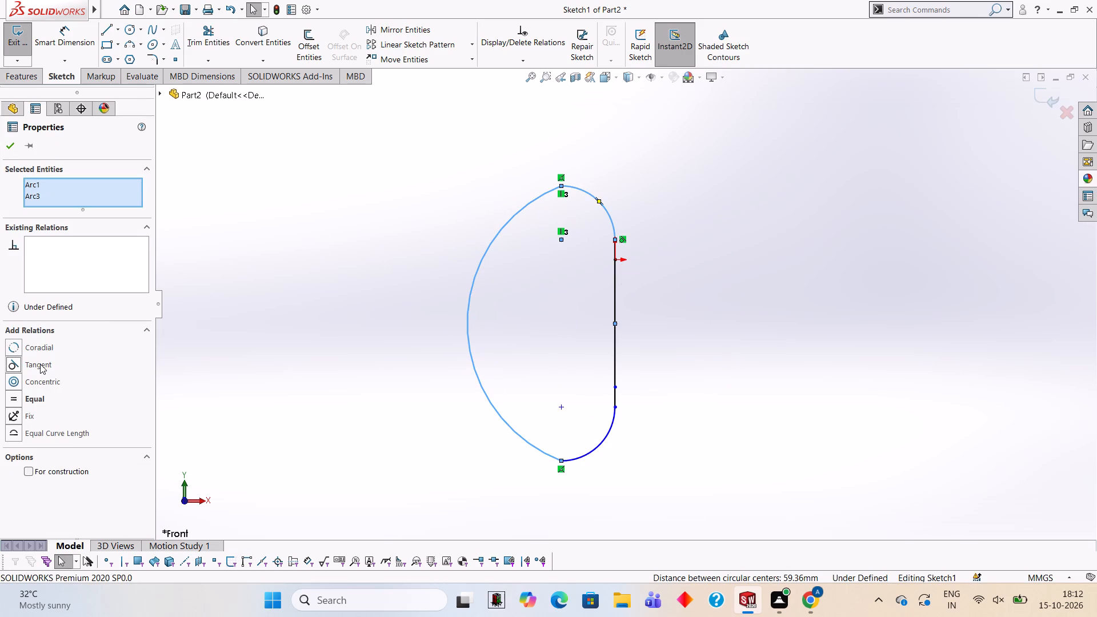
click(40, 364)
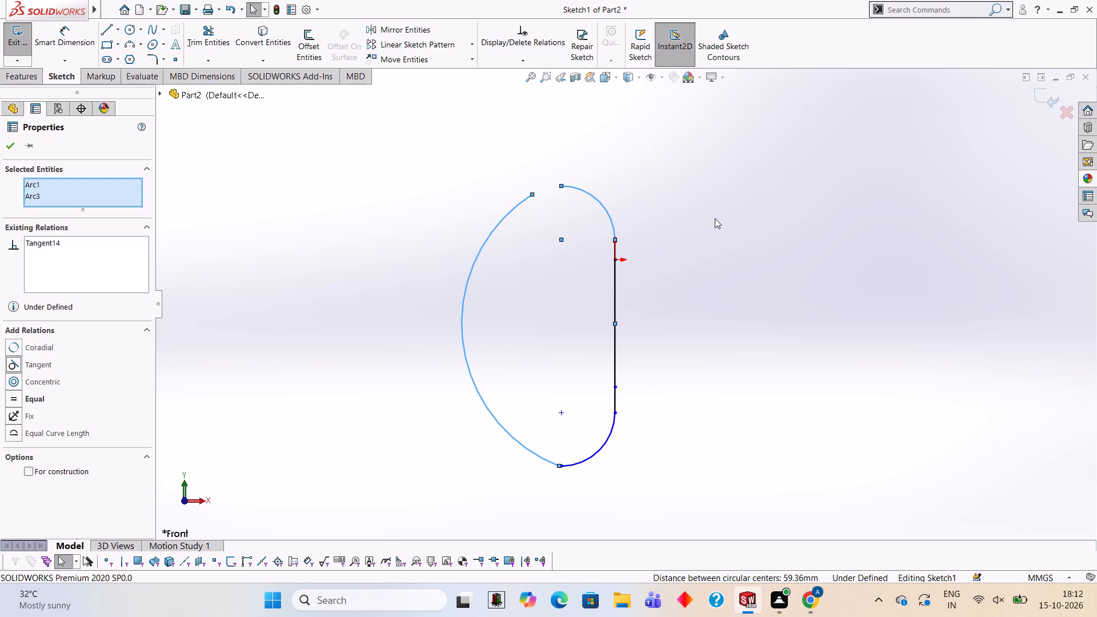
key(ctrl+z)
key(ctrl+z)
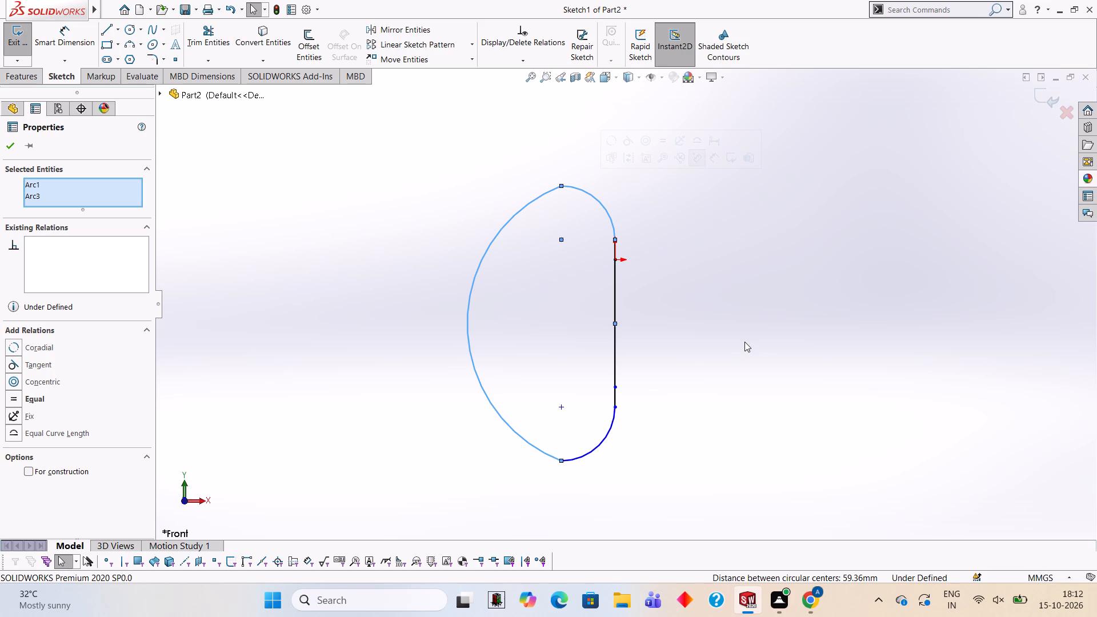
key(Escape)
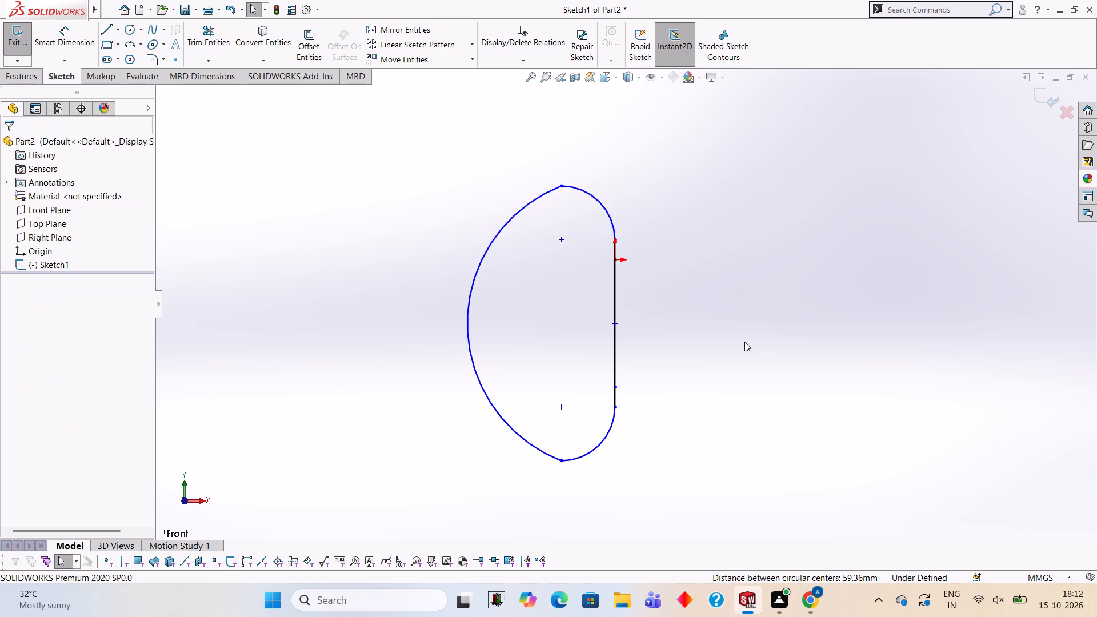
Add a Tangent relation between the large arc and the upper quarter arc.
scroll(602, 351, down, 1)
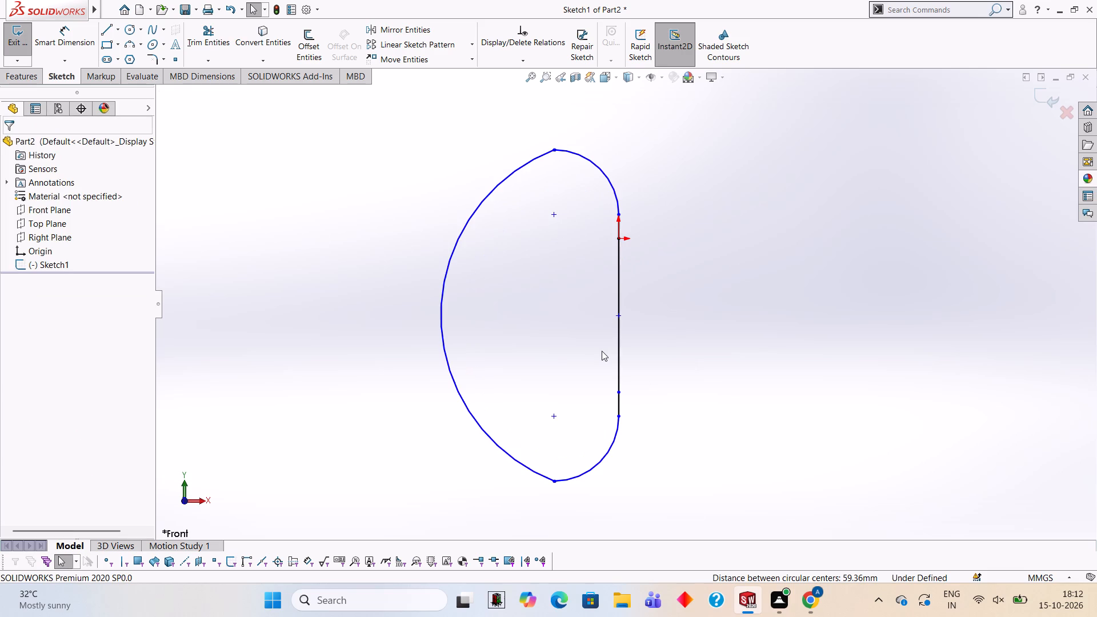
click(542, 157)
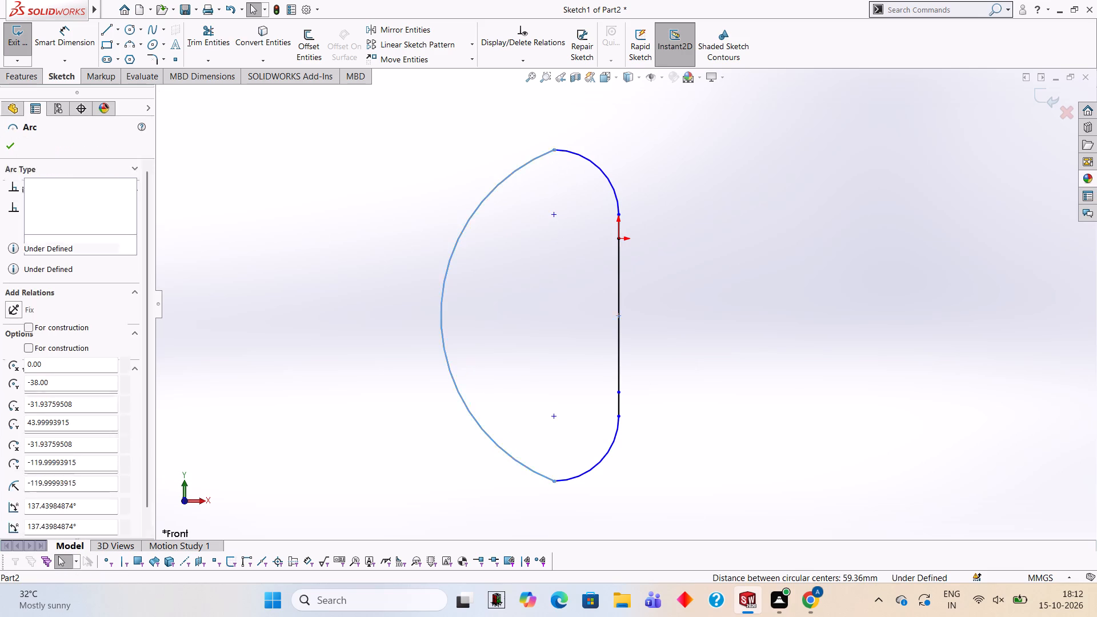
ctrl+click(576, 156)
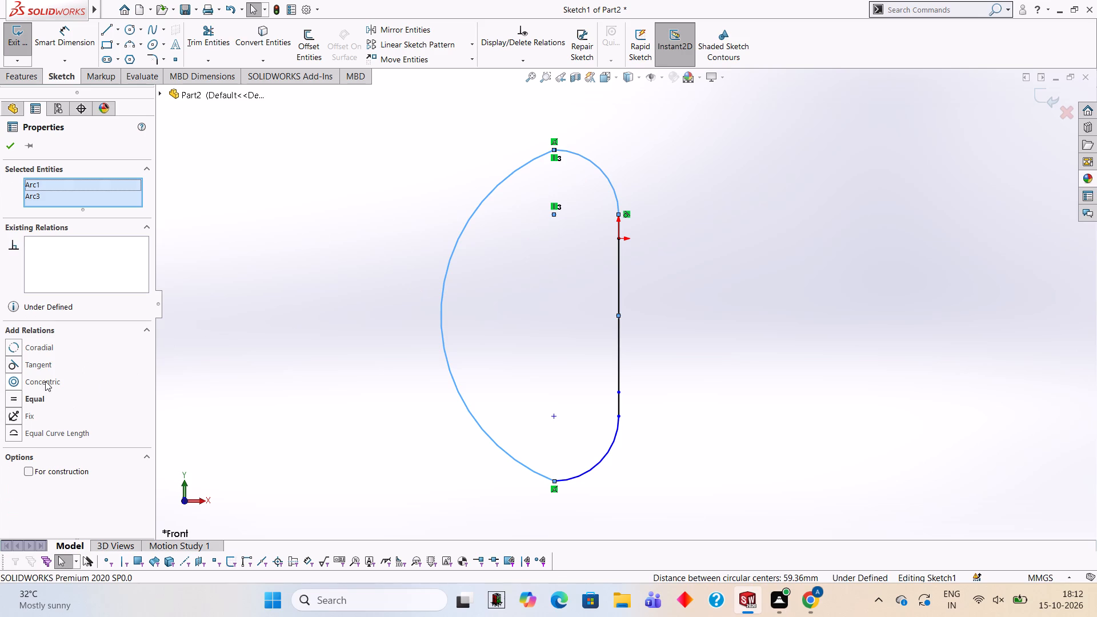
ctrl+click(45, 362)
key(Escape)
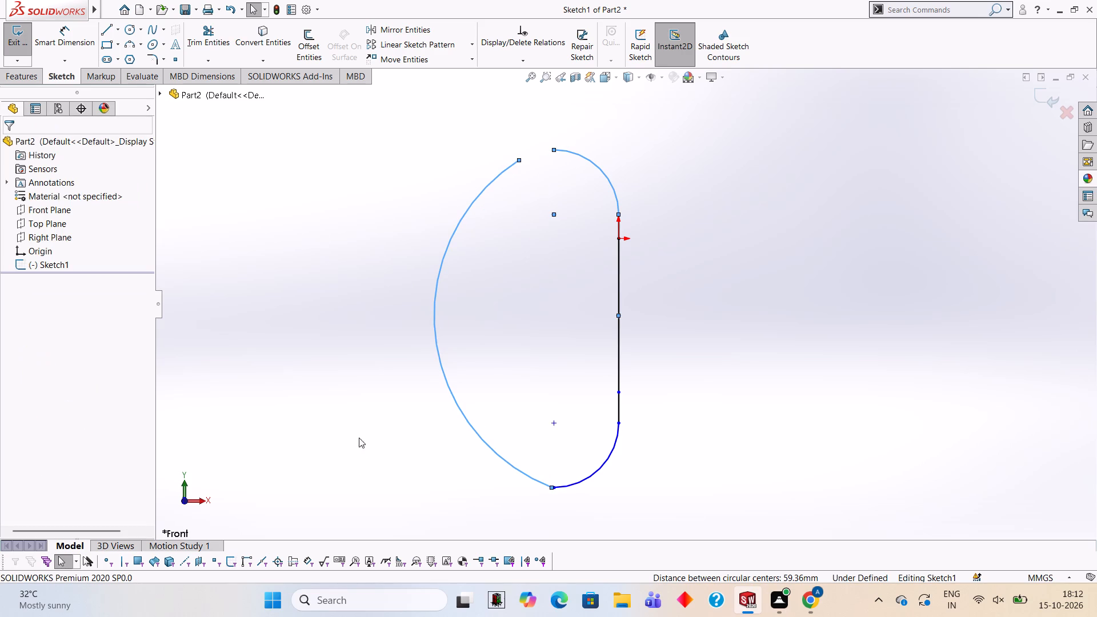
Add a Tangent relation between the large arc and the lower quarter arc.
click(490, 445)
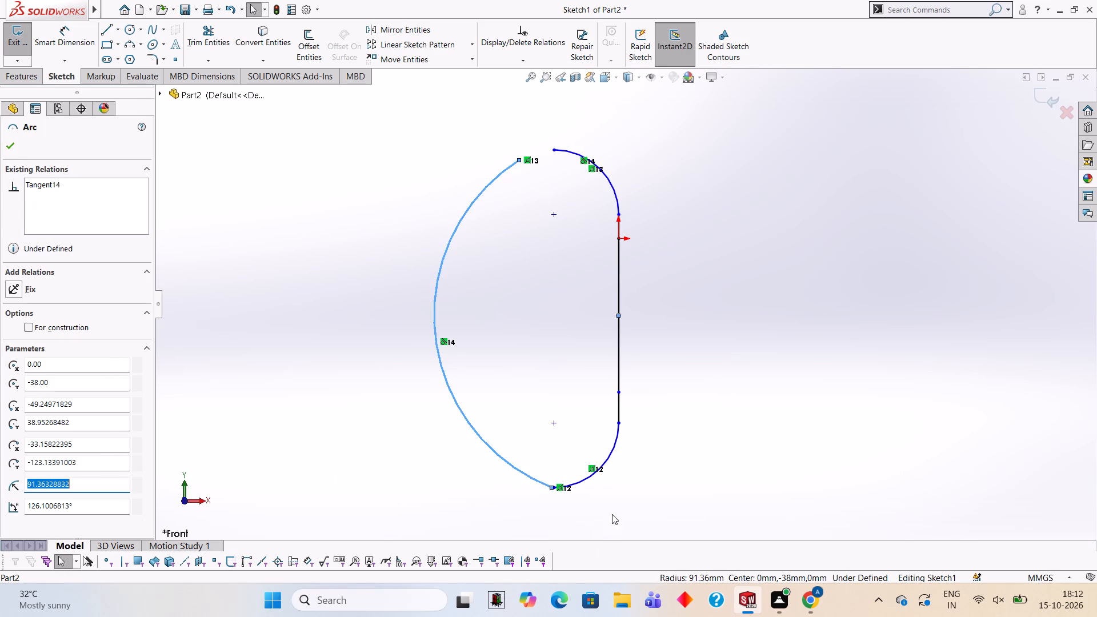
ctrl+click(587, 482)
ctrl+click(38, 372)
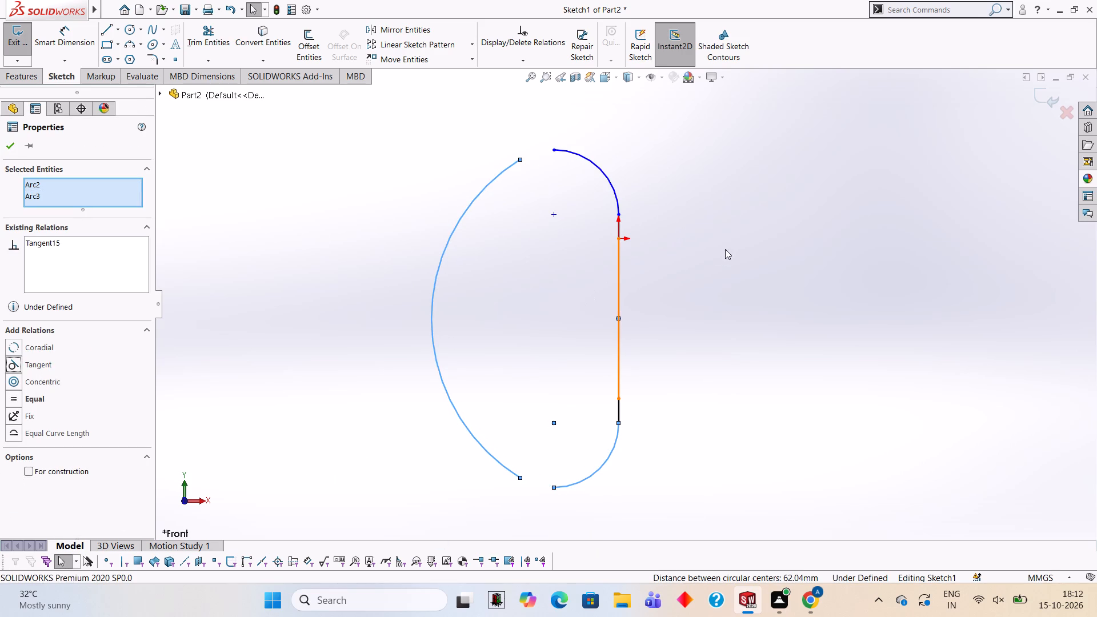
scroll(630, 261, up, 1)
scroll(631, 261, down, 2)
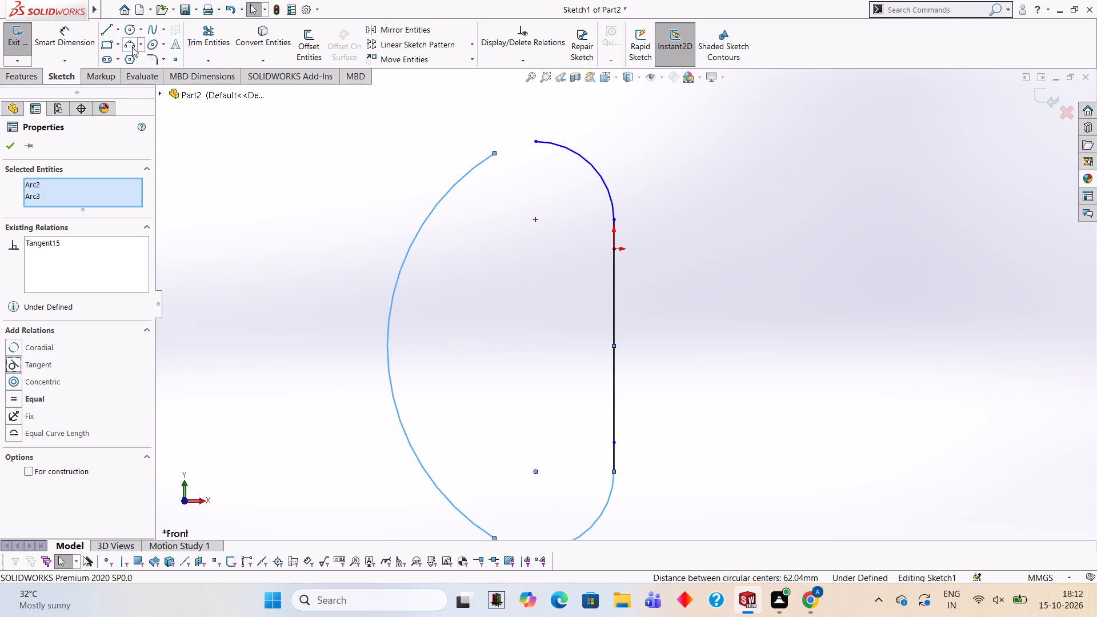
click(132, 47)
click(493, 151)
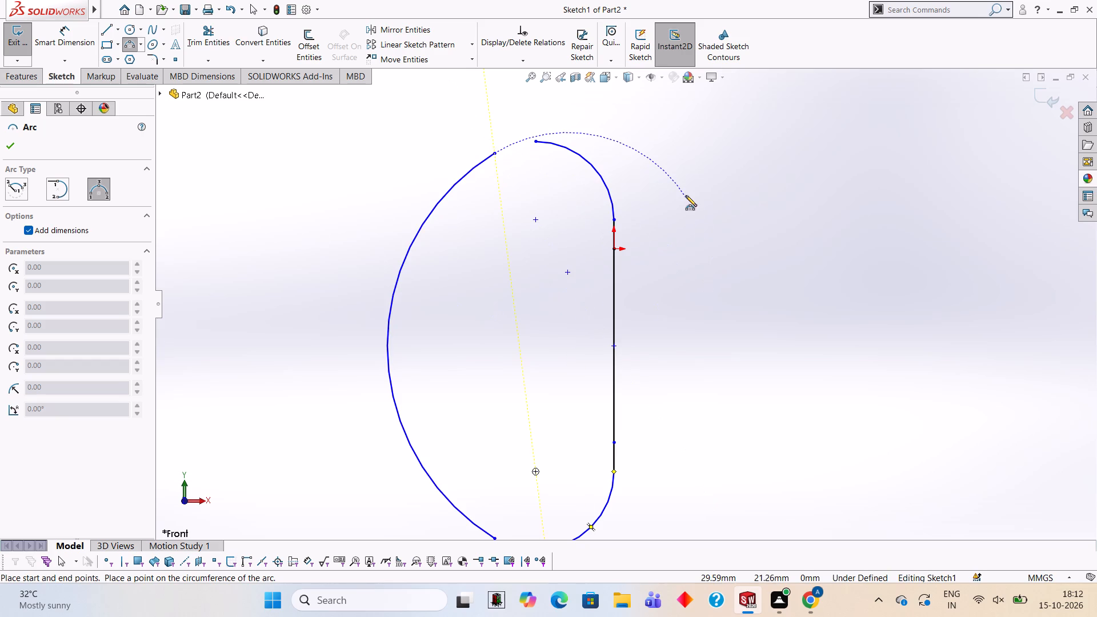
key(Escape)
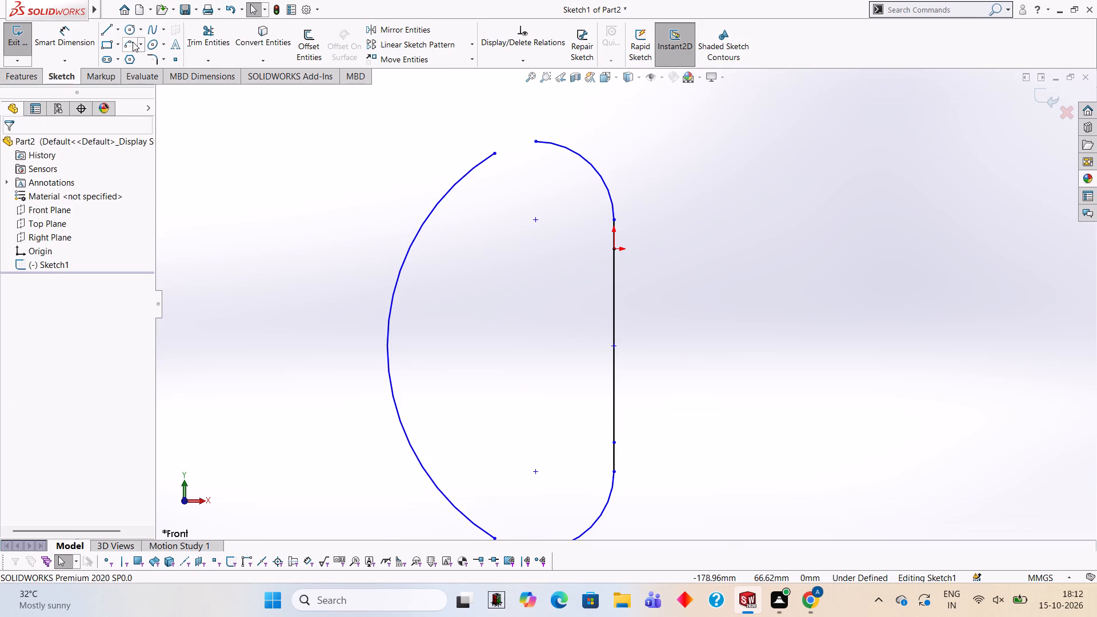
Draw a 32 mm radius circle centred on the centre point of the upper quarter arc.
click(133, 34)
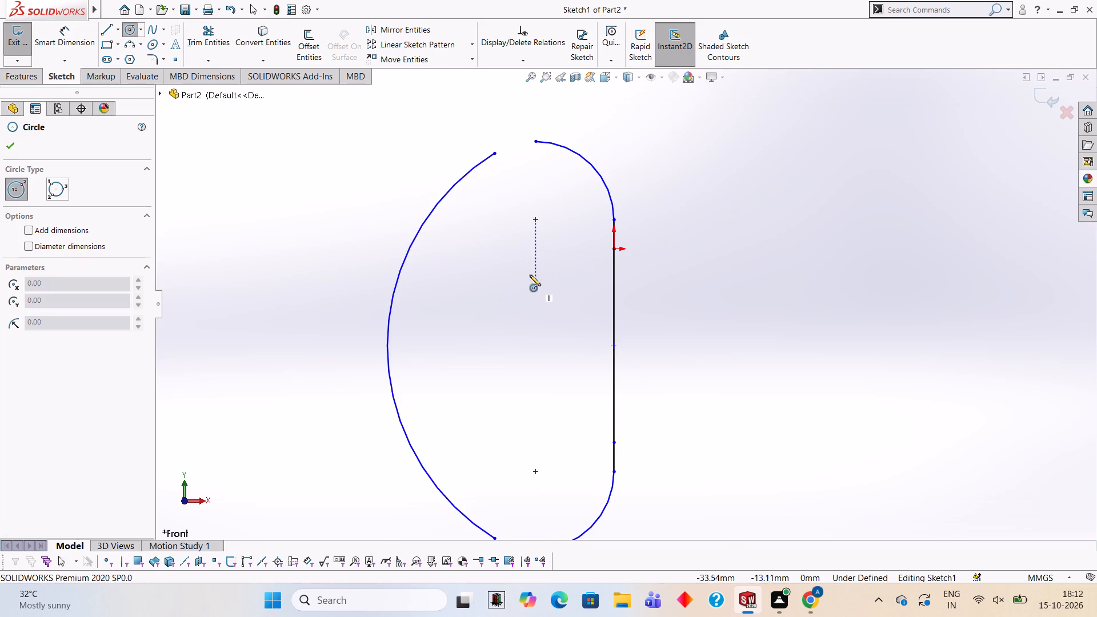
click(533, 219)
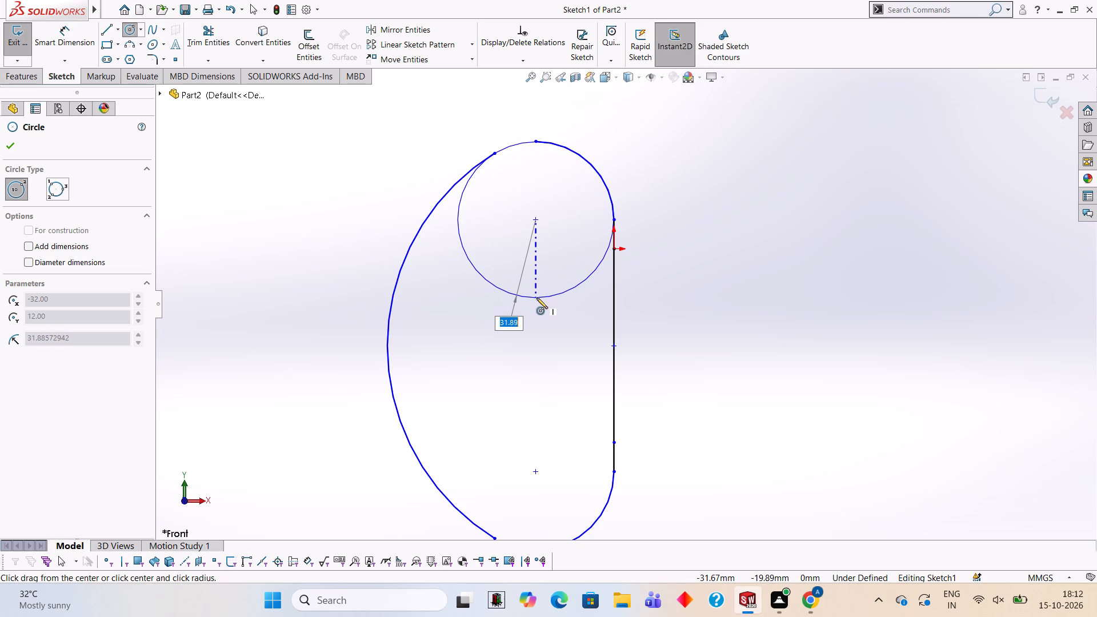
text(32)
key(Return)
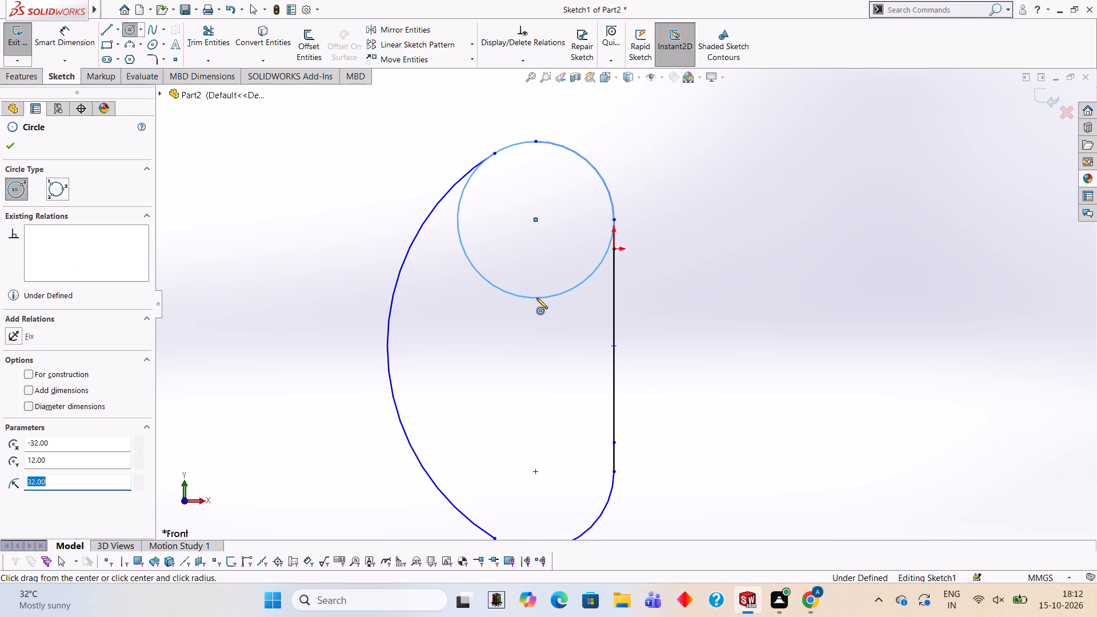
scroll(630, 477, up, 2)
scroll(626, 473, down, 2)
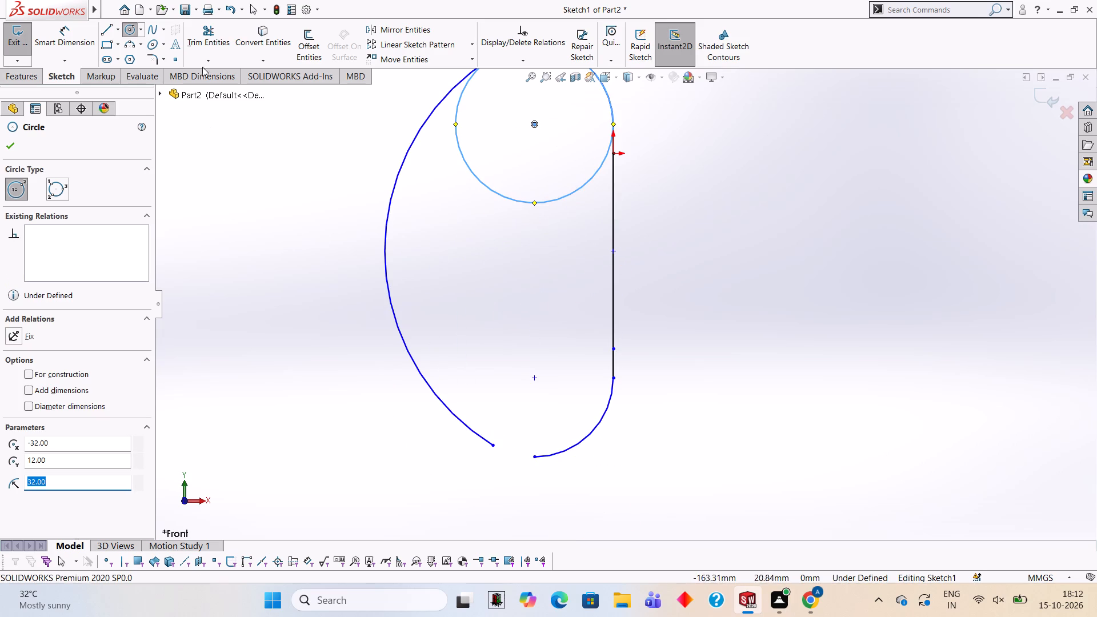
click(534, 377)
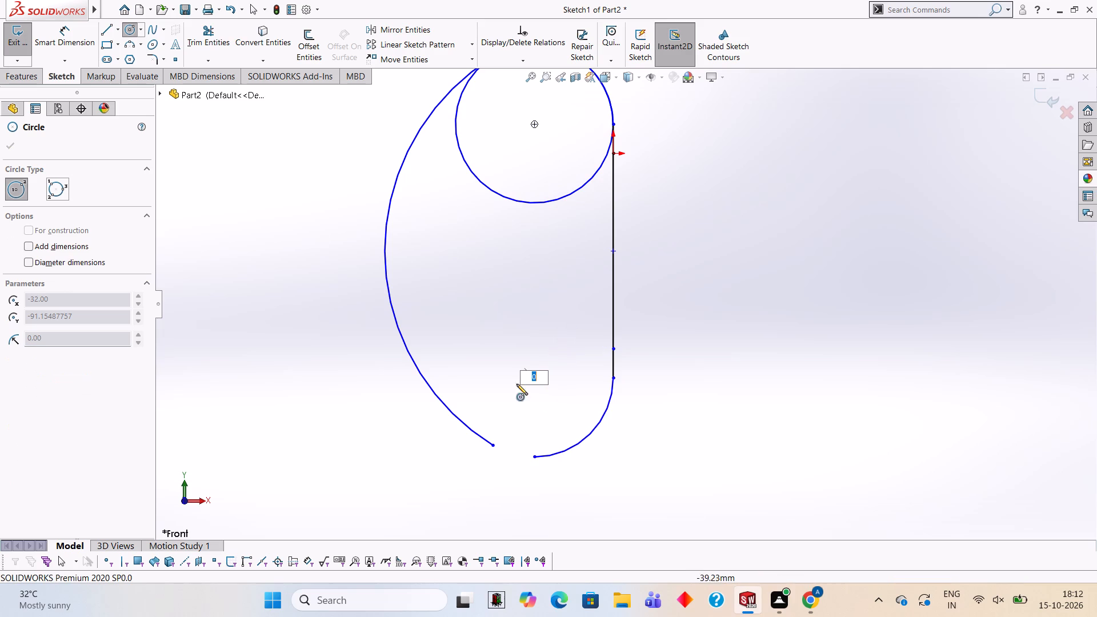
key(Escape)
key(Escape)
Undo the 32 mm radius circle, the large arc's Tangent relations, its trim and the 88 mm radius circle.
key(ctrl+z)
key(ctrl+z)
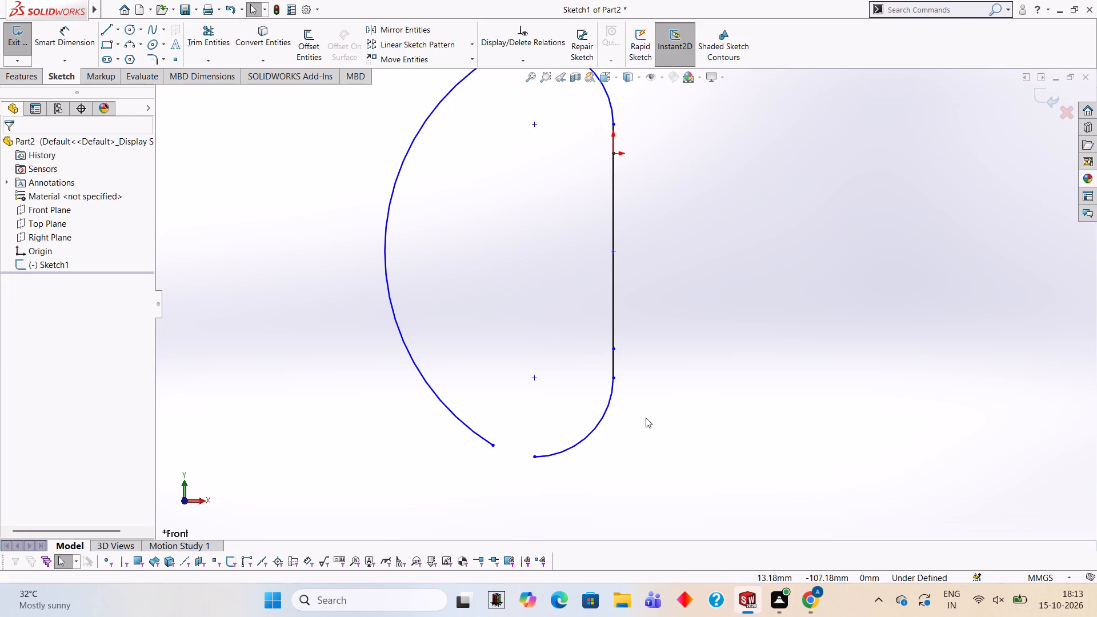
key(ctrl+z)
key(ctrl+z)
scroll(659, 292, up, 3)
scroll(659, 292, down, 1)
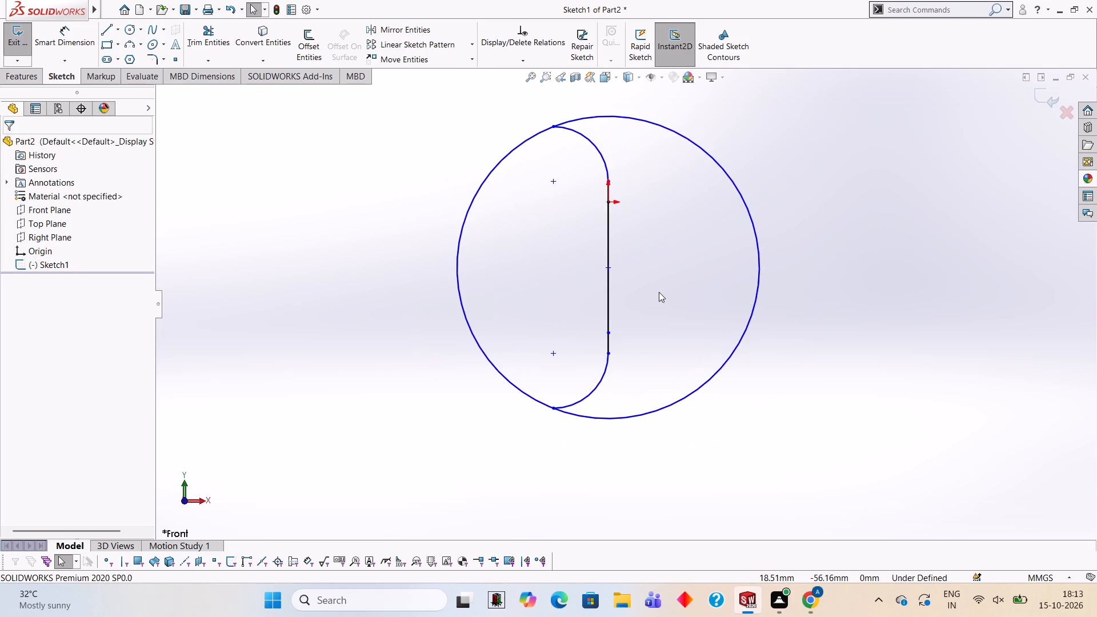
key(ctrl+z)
Undo the quarter arcs' Tangent relations and earlier trims, restoring both full circles, the horizontal lines and the long line through their centres.
key(ctrl+z)
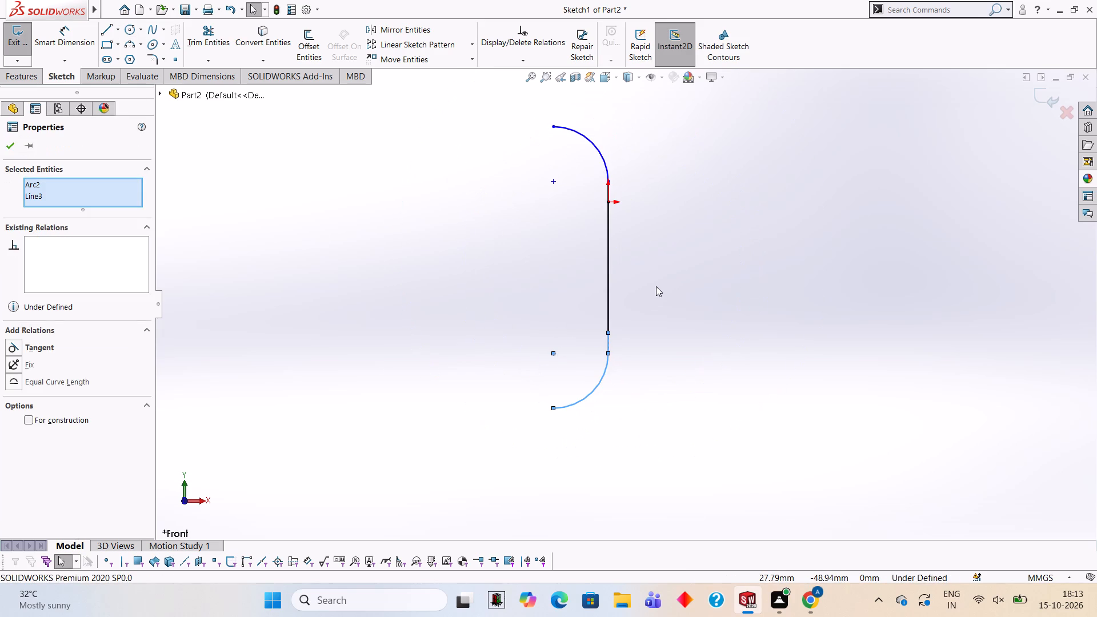
key(ctrl+z)
key(ctrl+z)
key(ctrl+z)
key(ctrl+z)
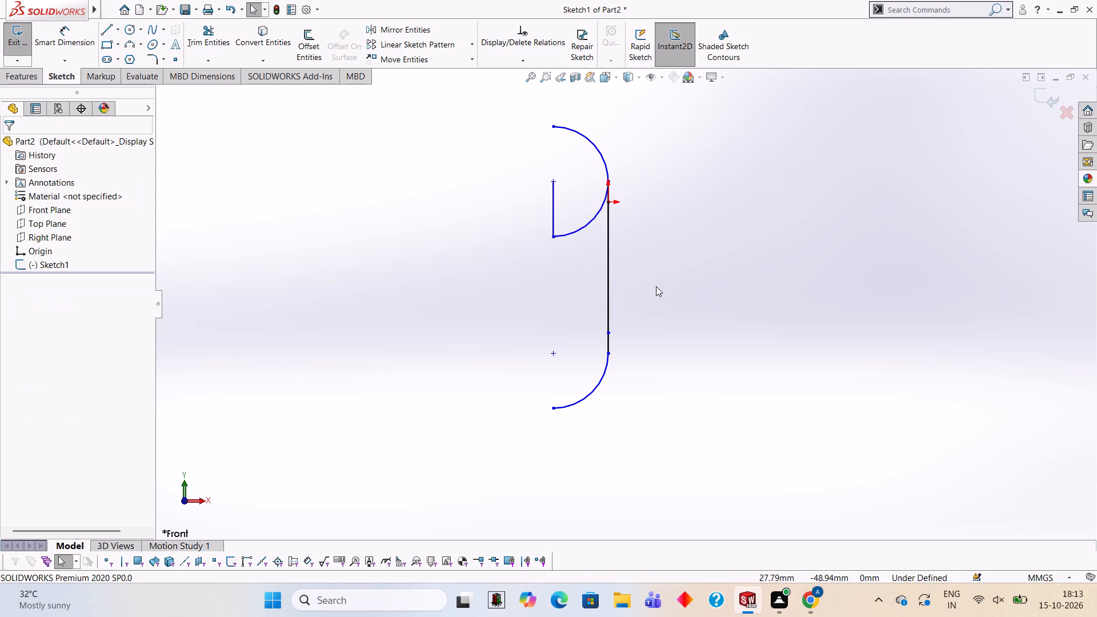
key(ctrl+z)
key(ctrl+z)
key(ctrl+z)
key(ctrl+z)
key(ctrl+z)
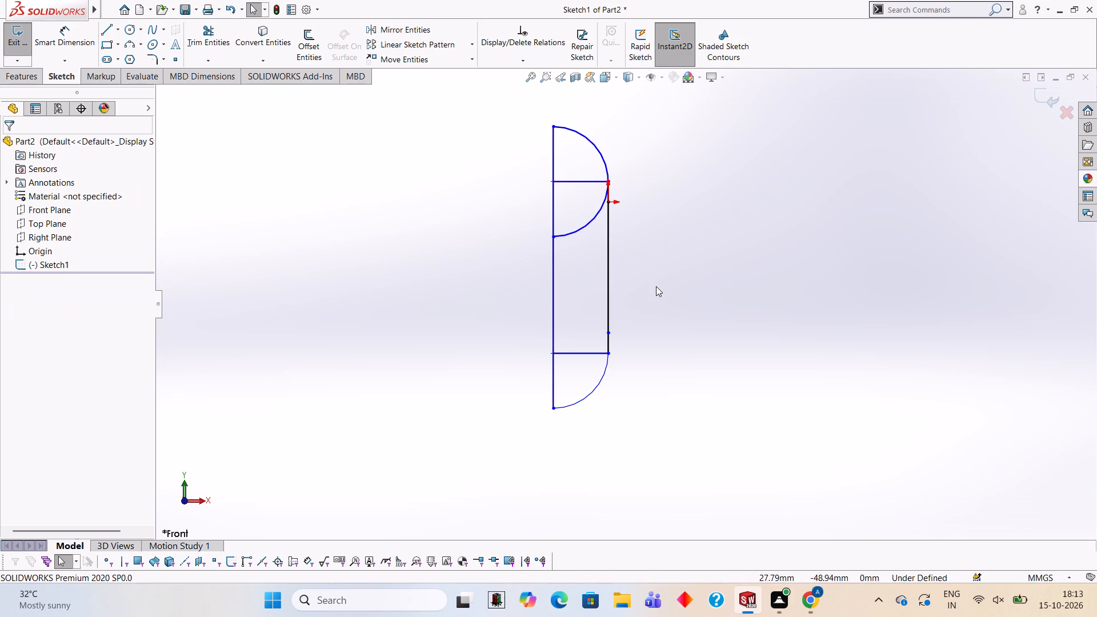
key(ctrl+z)
key(ctrl+z)
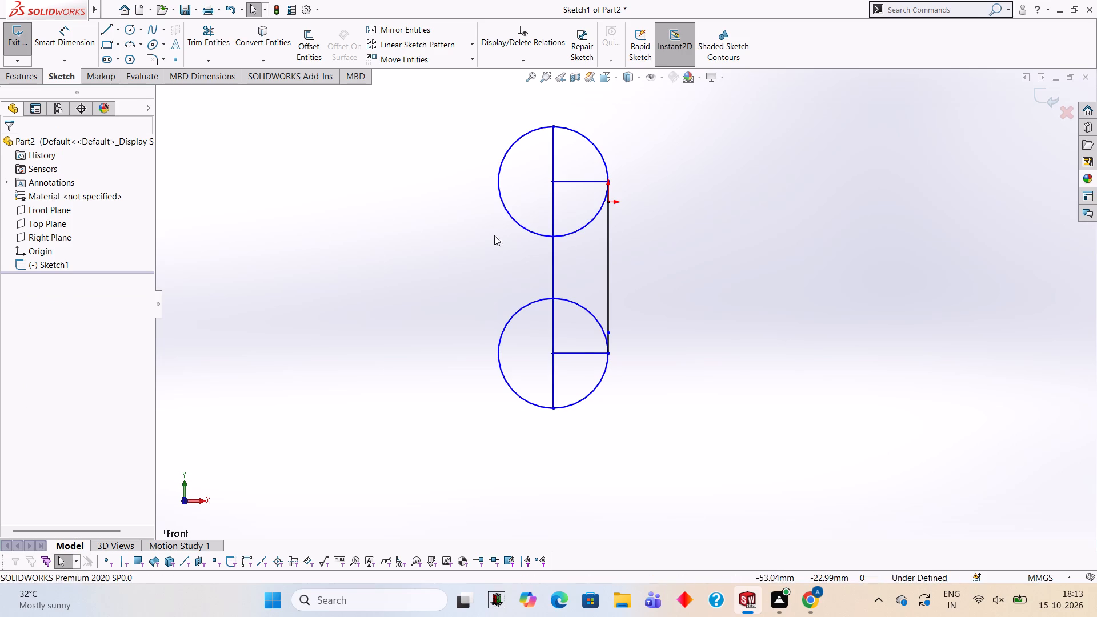
Draw an 88 mm radius circle centred on the midpoint of the 76 mm vertical line.
scroll(528, 223, up, 1)
scroll(528, 223, down, 2)
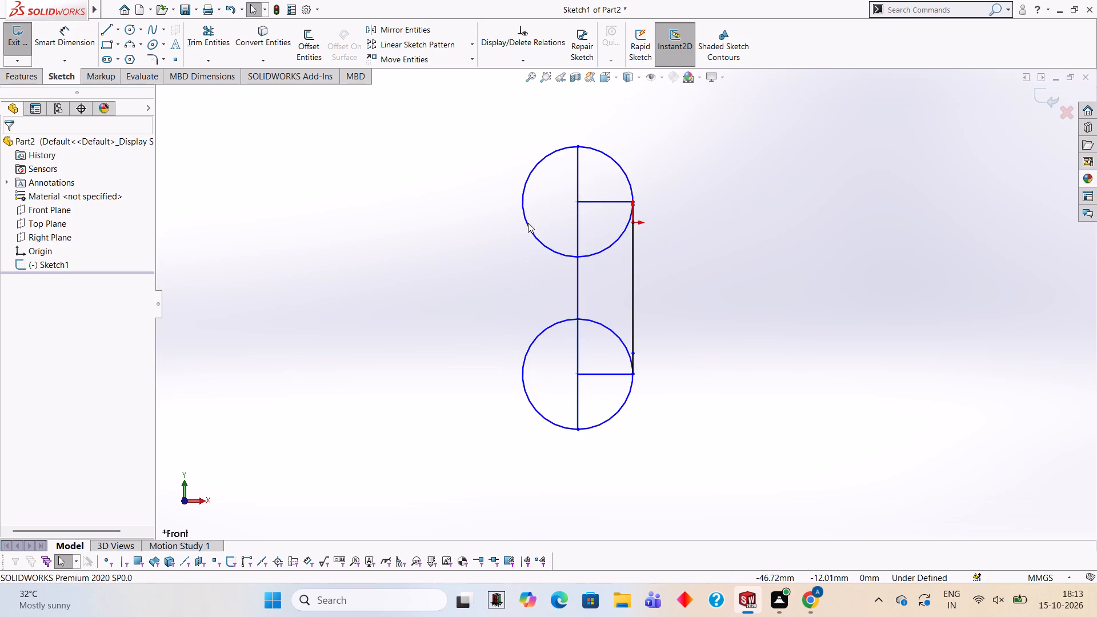
click(126, 33)
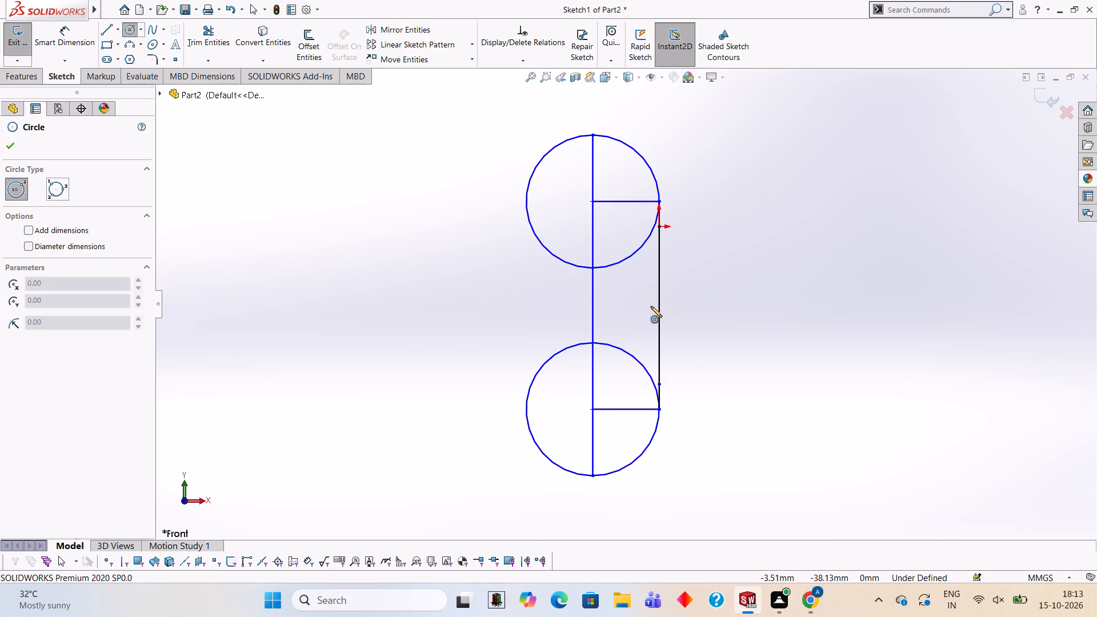
click(658, 306)
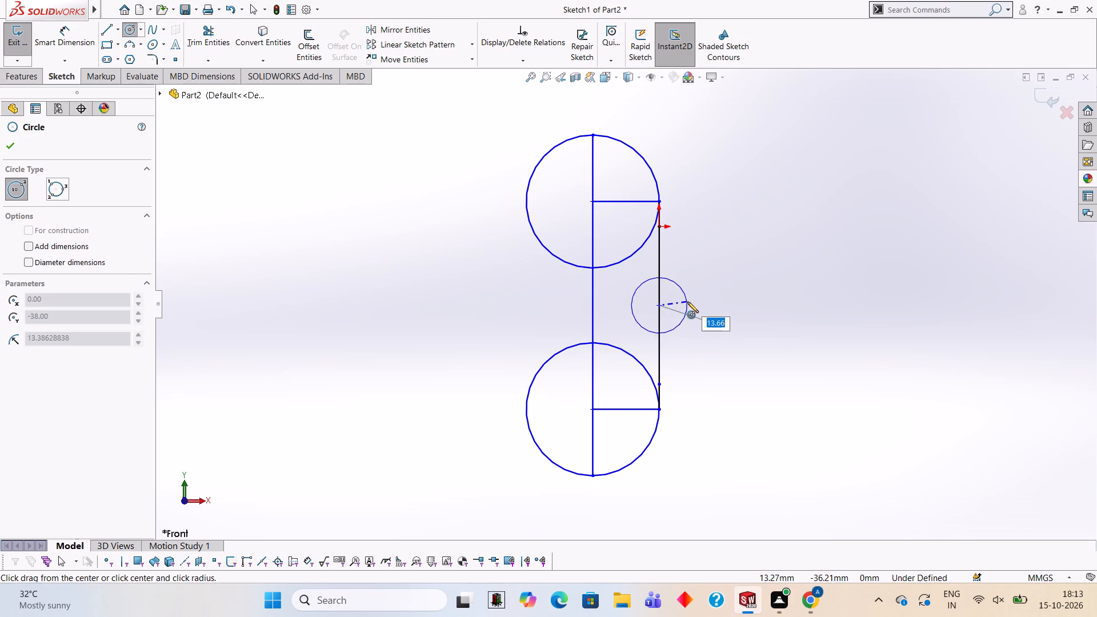
text(88)
key(Return)
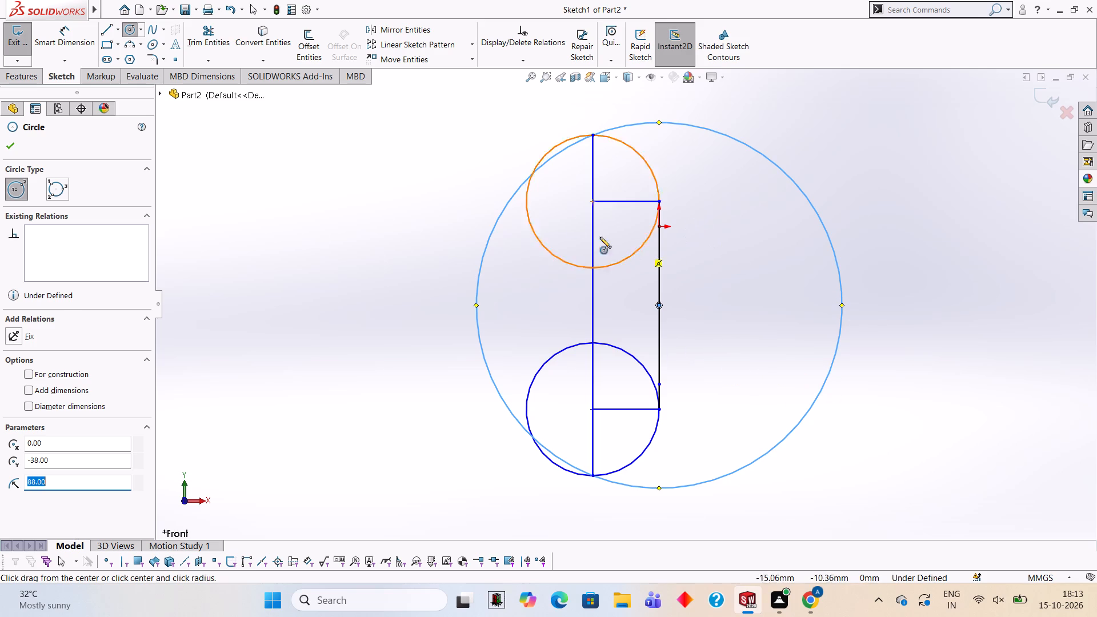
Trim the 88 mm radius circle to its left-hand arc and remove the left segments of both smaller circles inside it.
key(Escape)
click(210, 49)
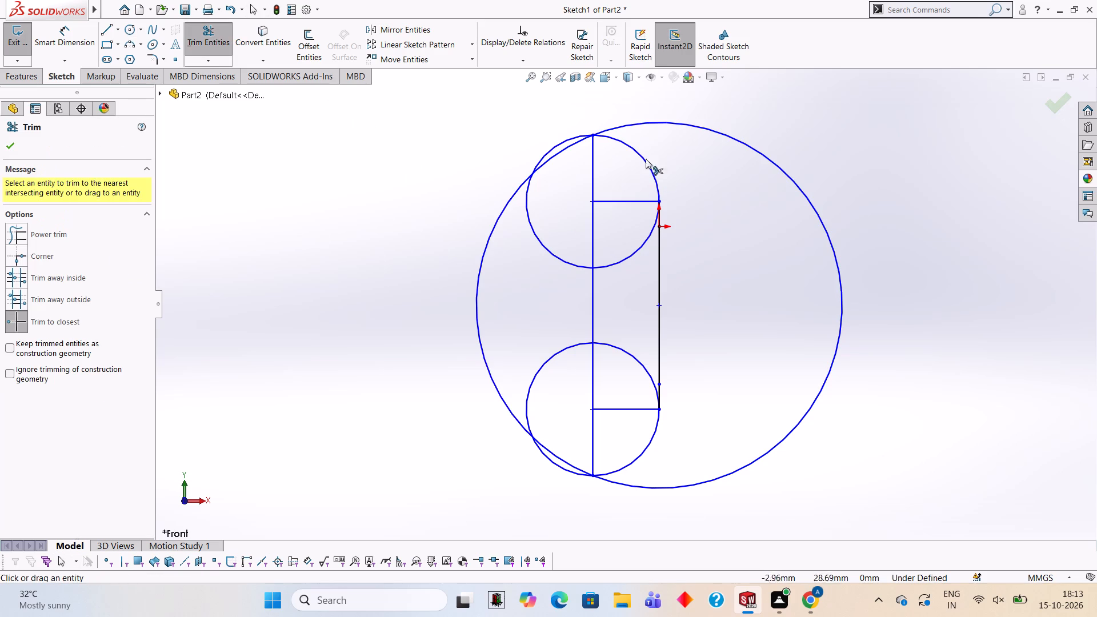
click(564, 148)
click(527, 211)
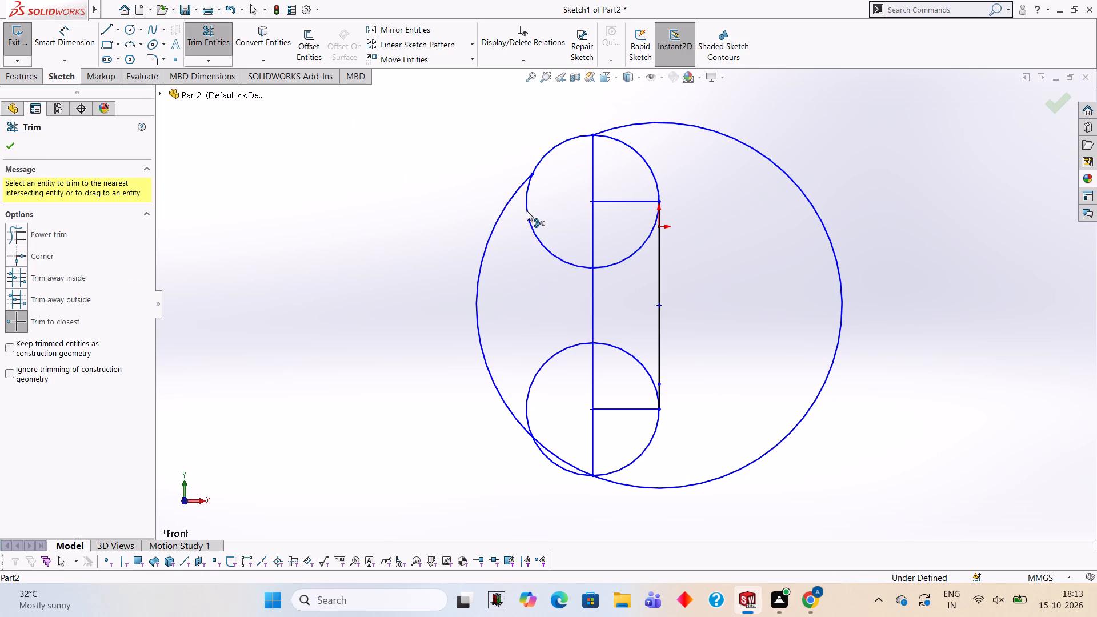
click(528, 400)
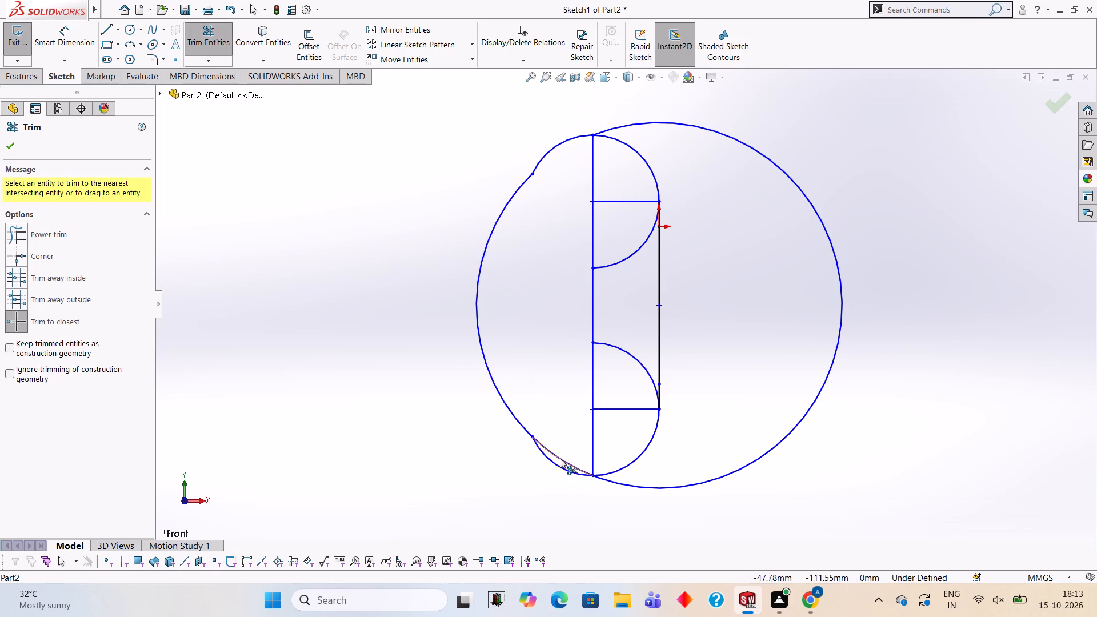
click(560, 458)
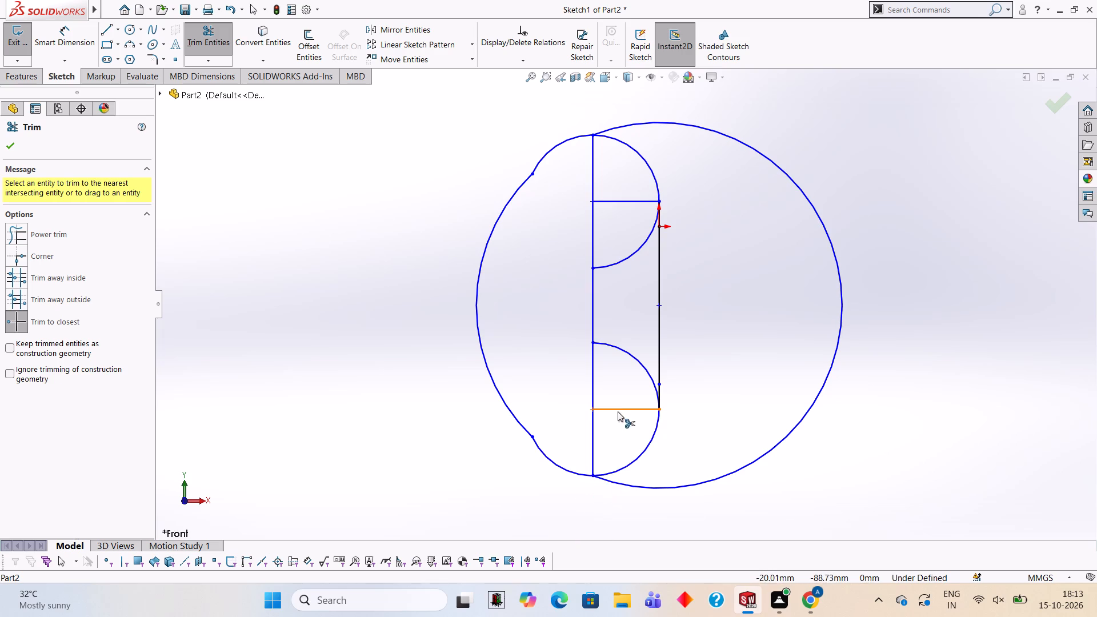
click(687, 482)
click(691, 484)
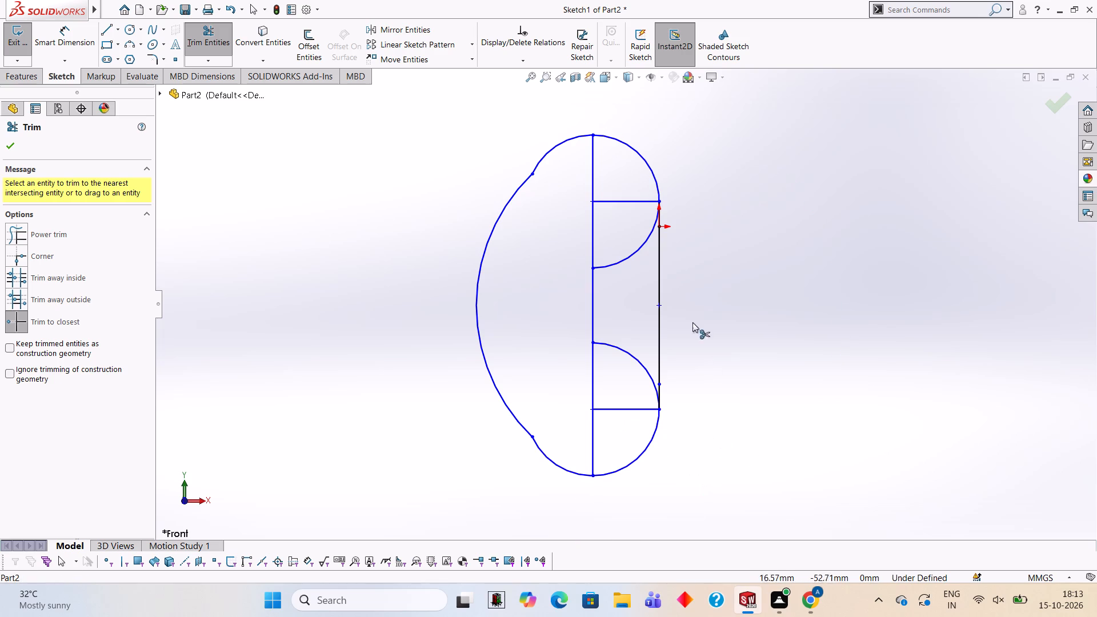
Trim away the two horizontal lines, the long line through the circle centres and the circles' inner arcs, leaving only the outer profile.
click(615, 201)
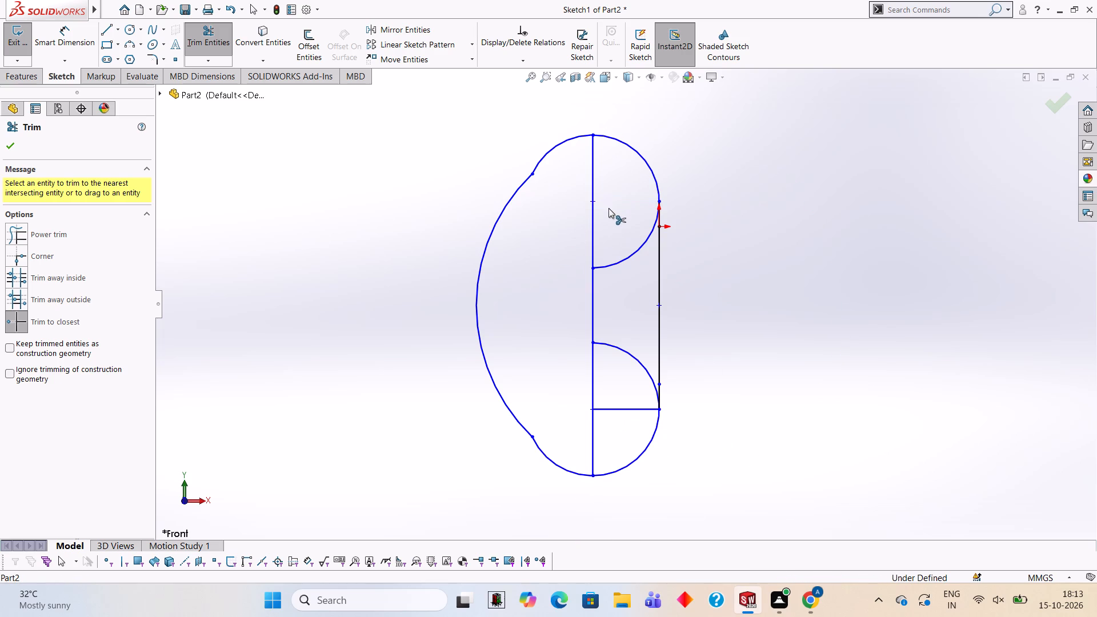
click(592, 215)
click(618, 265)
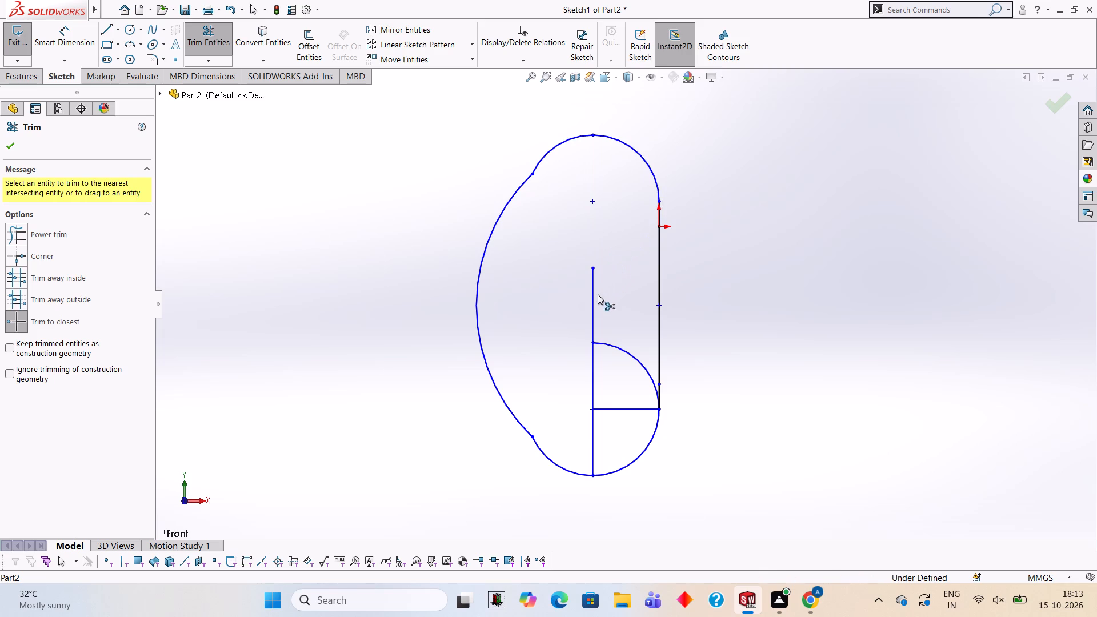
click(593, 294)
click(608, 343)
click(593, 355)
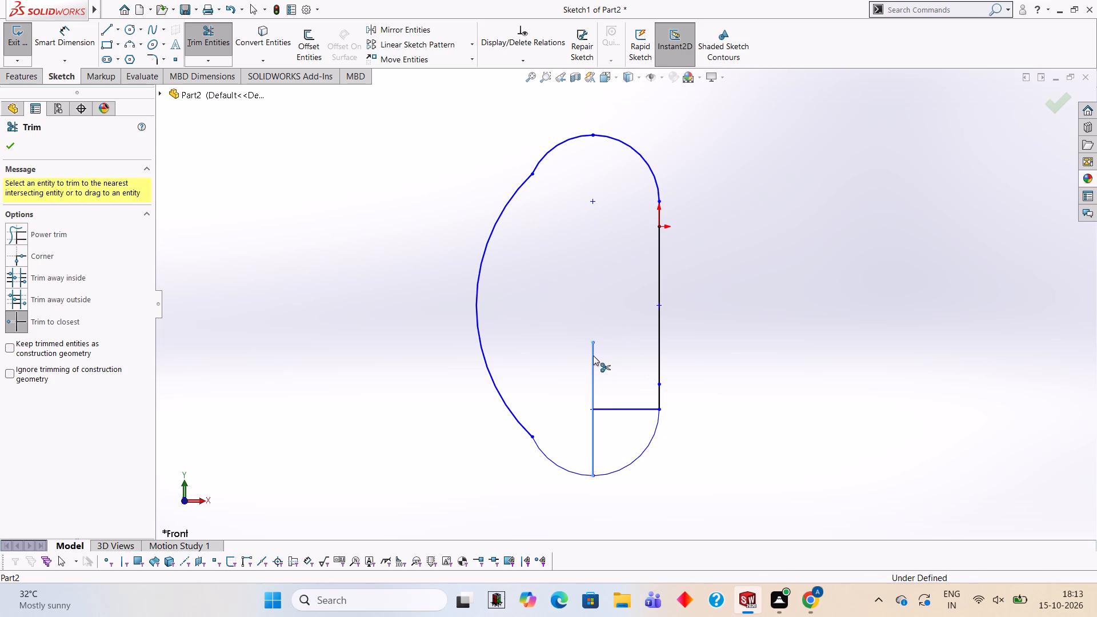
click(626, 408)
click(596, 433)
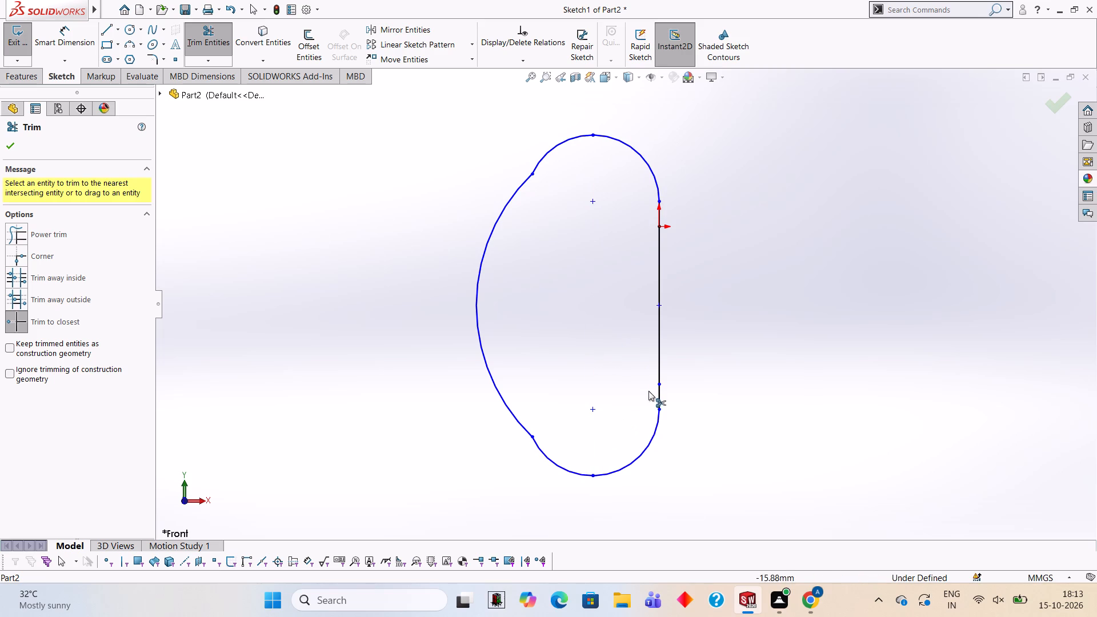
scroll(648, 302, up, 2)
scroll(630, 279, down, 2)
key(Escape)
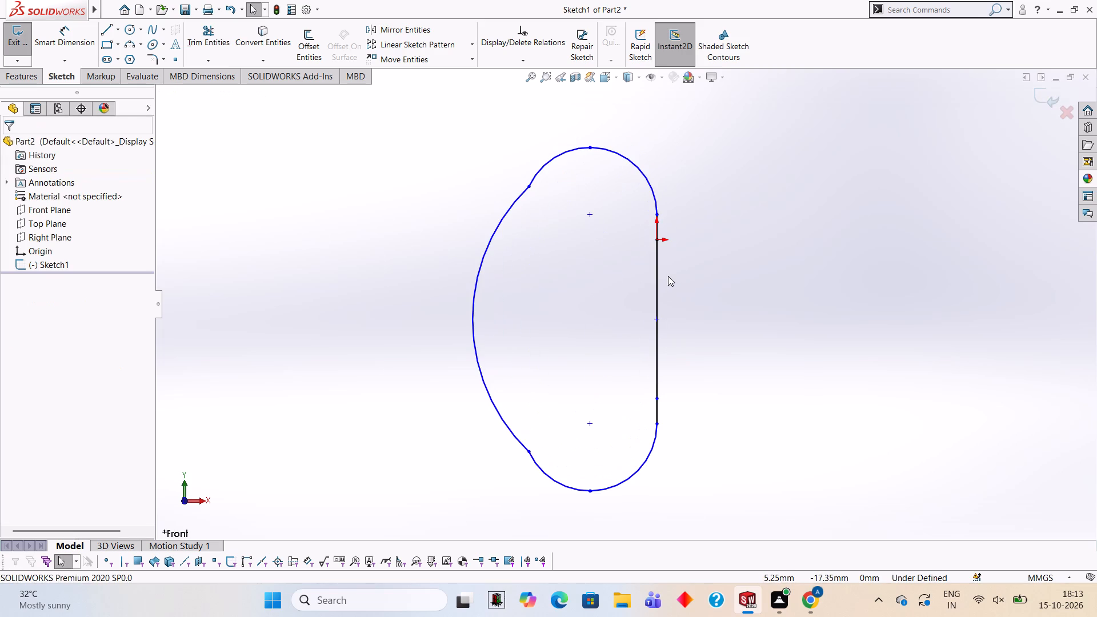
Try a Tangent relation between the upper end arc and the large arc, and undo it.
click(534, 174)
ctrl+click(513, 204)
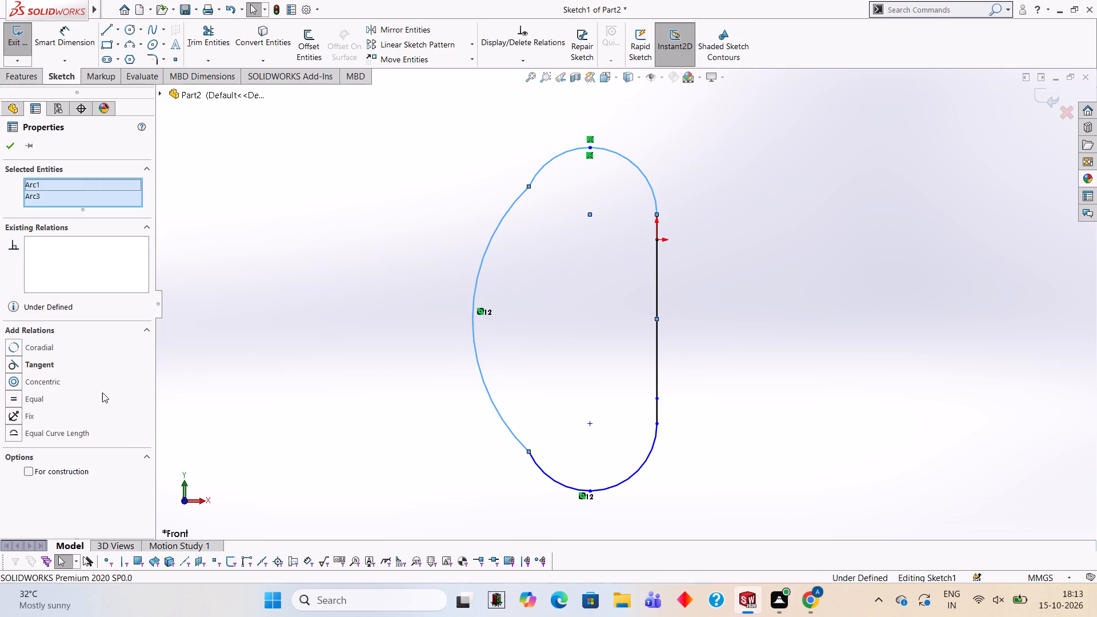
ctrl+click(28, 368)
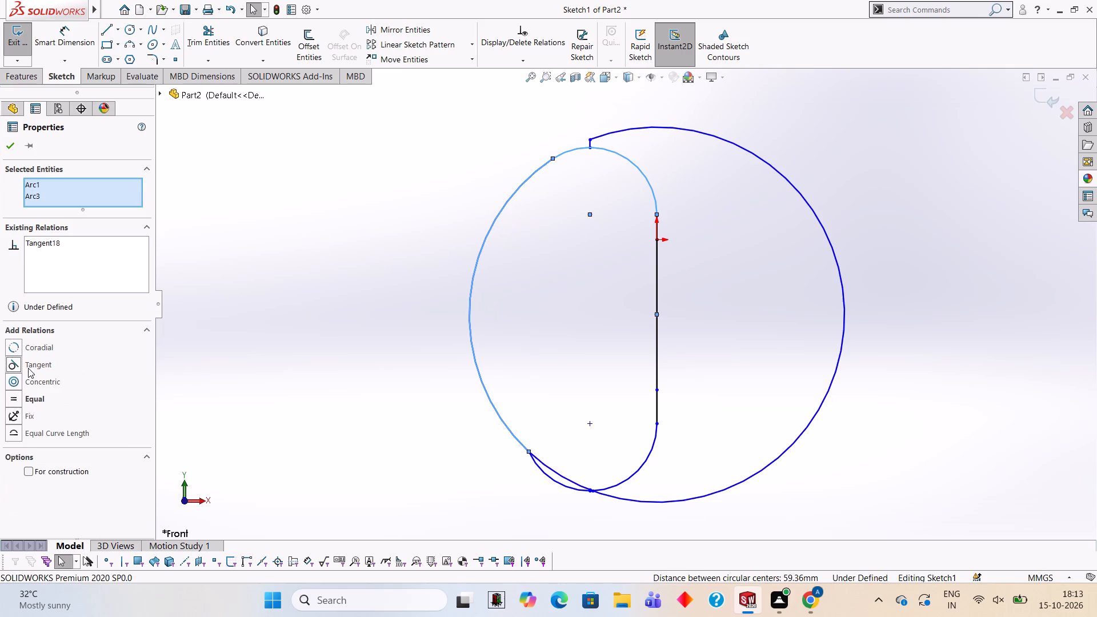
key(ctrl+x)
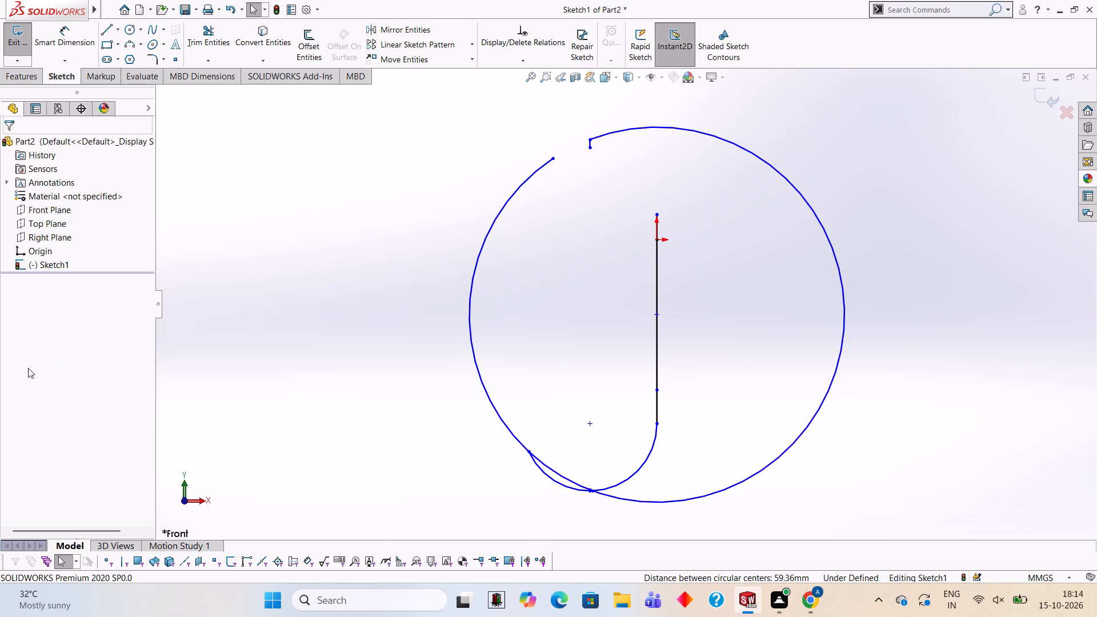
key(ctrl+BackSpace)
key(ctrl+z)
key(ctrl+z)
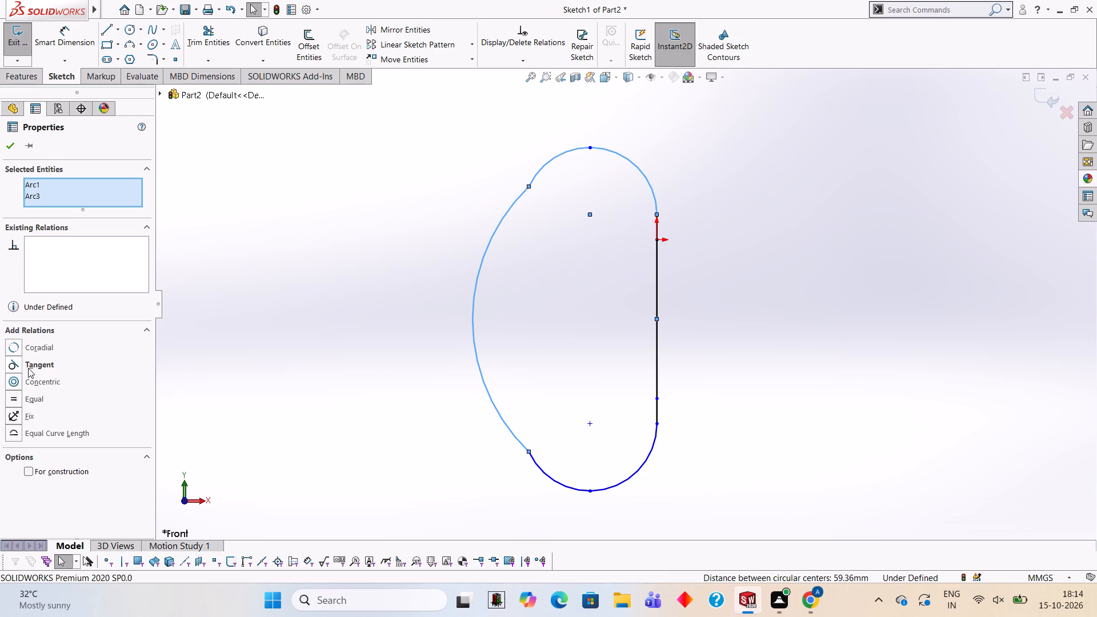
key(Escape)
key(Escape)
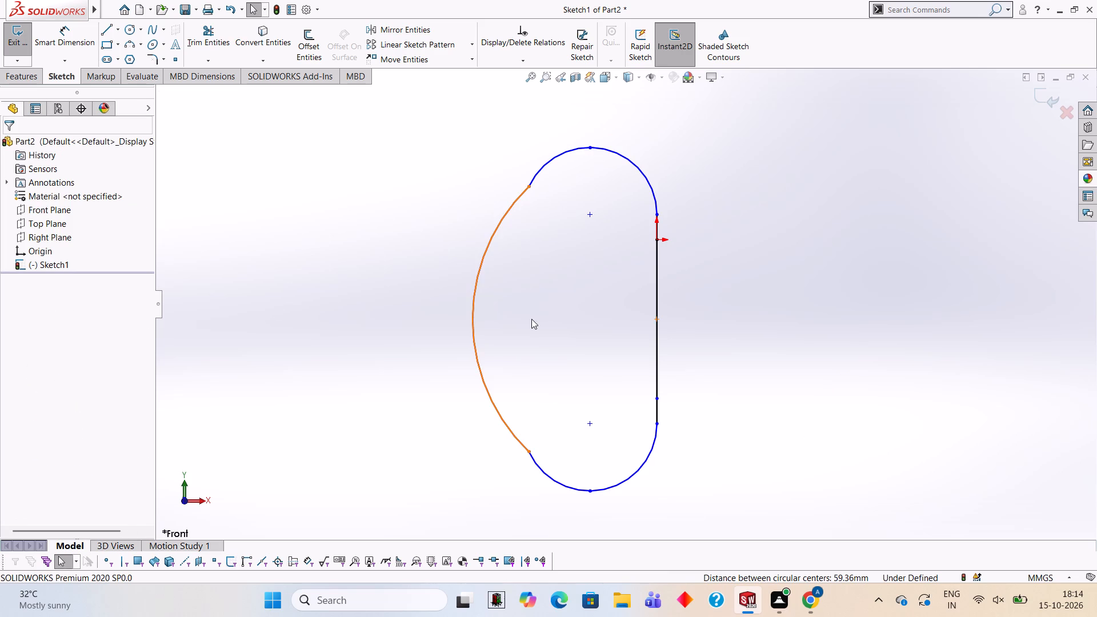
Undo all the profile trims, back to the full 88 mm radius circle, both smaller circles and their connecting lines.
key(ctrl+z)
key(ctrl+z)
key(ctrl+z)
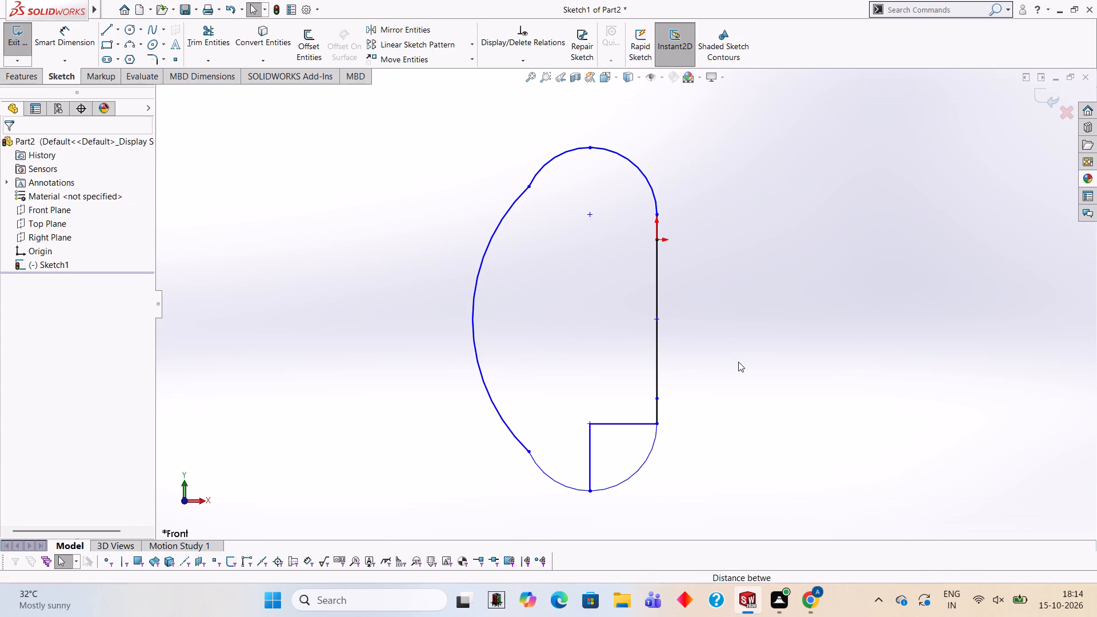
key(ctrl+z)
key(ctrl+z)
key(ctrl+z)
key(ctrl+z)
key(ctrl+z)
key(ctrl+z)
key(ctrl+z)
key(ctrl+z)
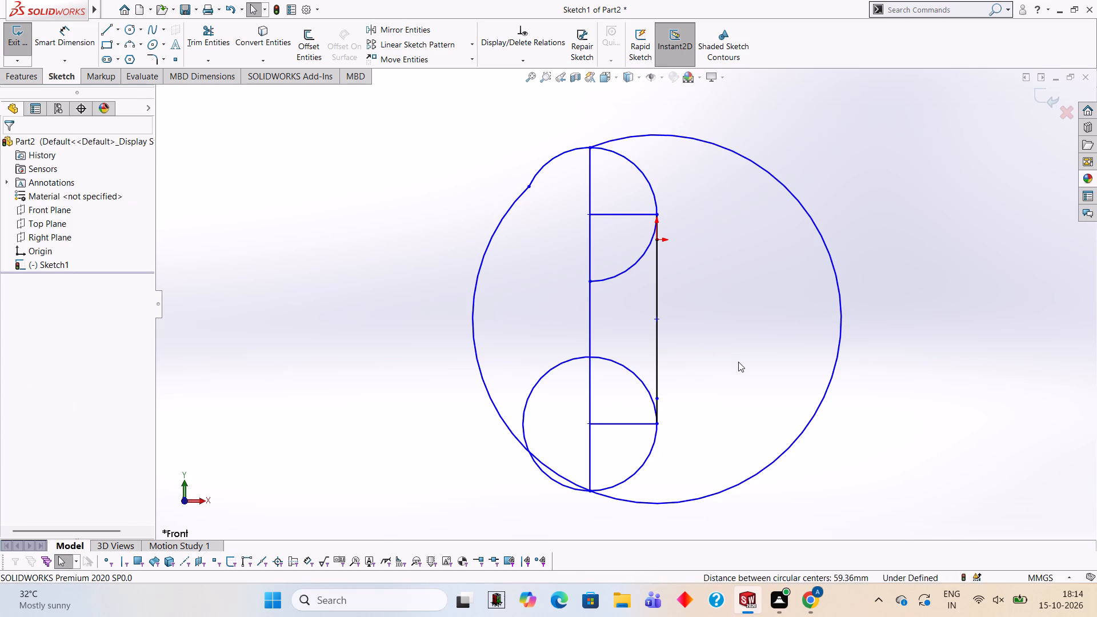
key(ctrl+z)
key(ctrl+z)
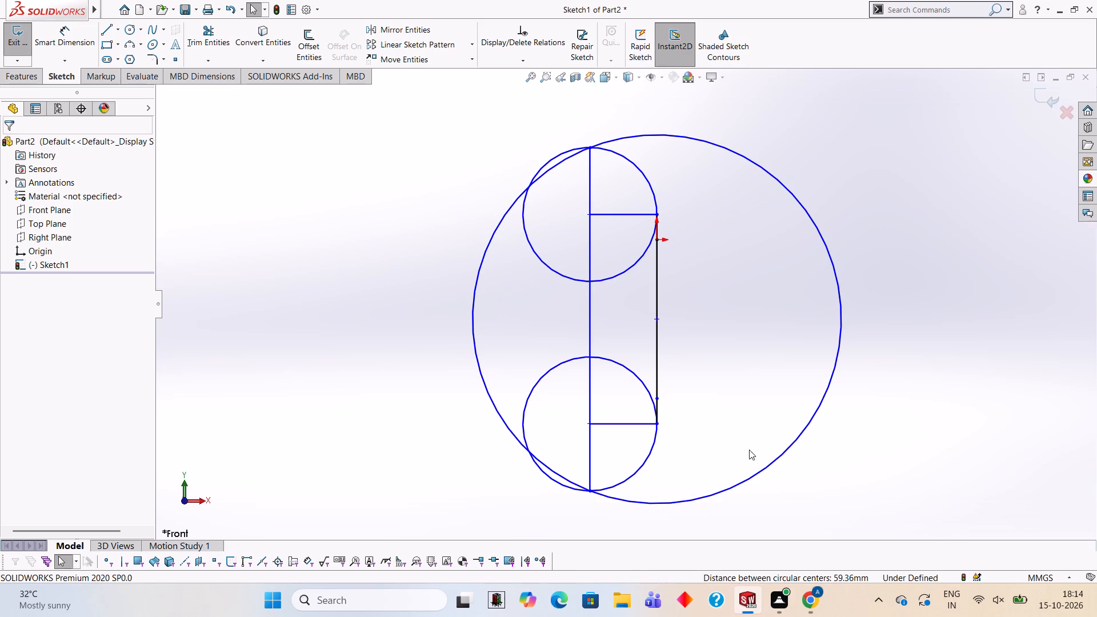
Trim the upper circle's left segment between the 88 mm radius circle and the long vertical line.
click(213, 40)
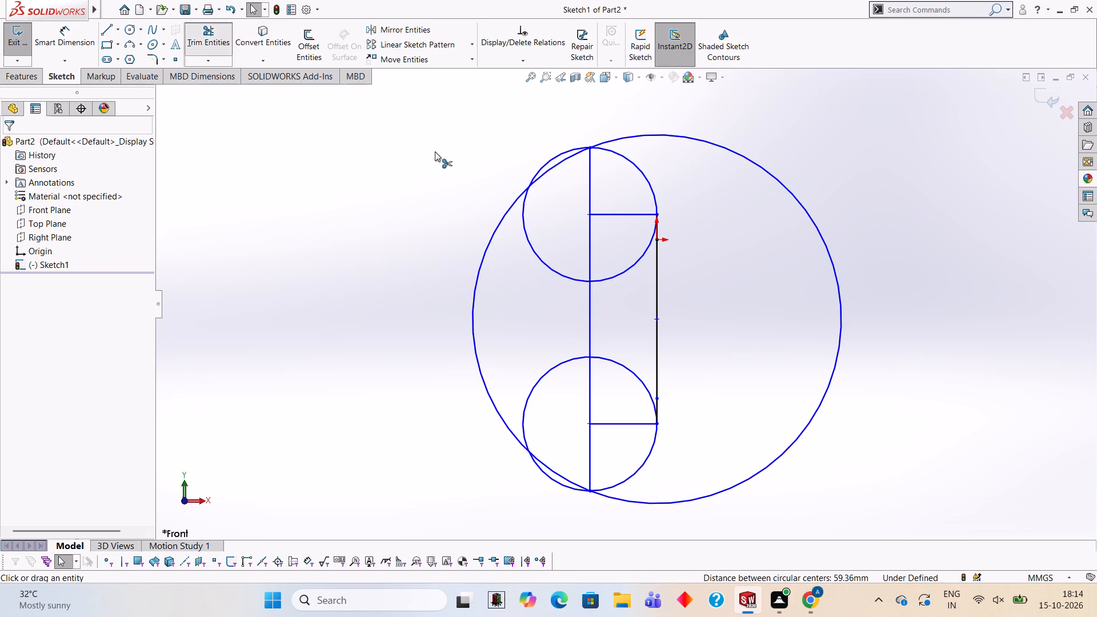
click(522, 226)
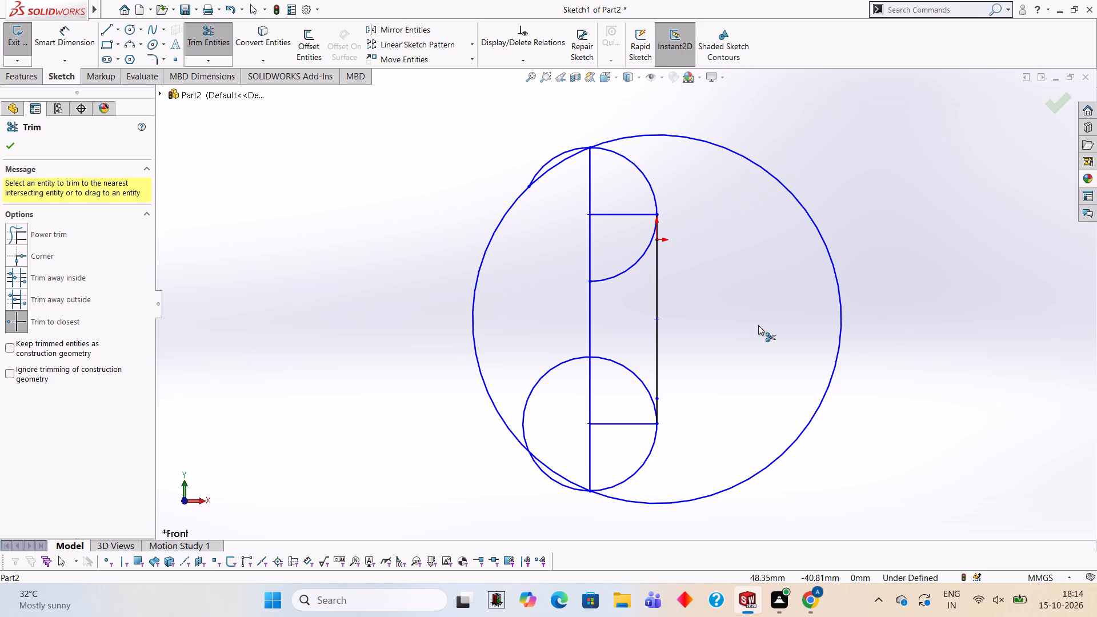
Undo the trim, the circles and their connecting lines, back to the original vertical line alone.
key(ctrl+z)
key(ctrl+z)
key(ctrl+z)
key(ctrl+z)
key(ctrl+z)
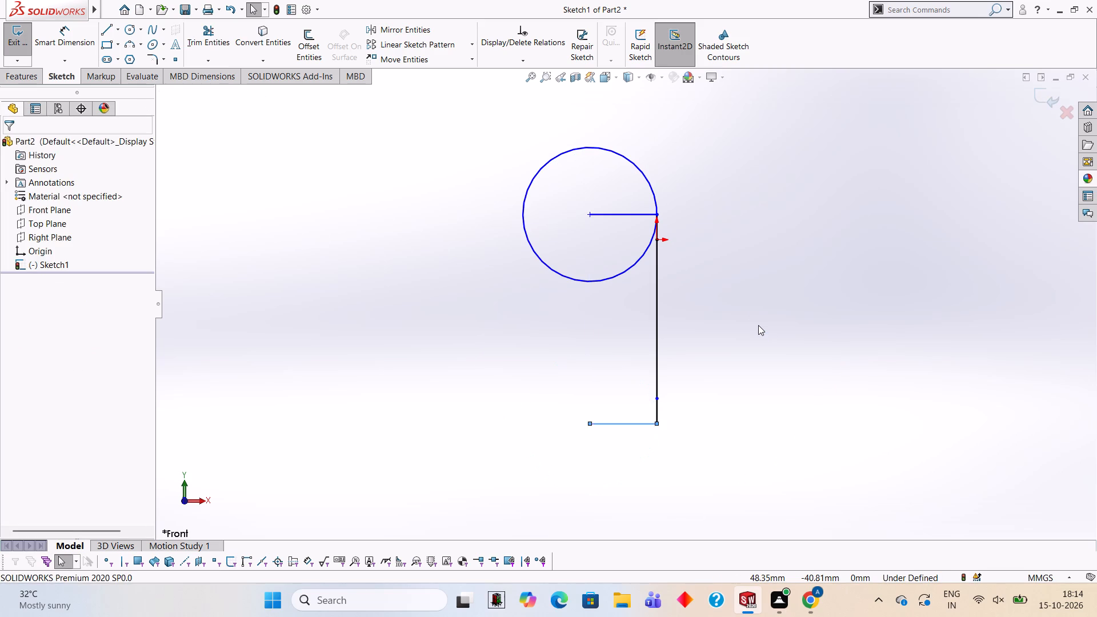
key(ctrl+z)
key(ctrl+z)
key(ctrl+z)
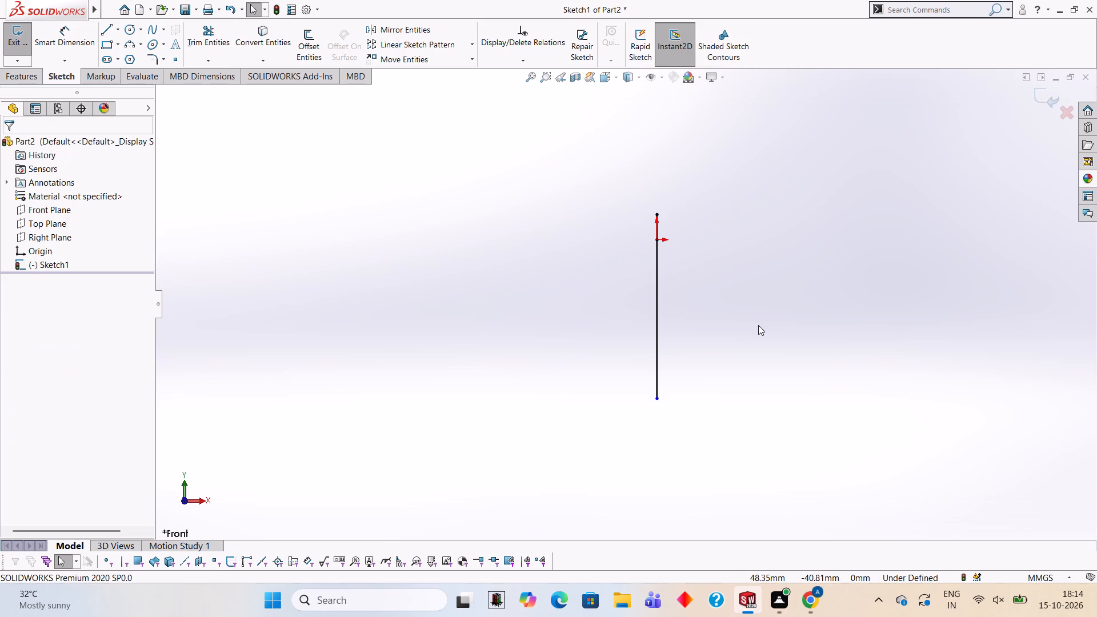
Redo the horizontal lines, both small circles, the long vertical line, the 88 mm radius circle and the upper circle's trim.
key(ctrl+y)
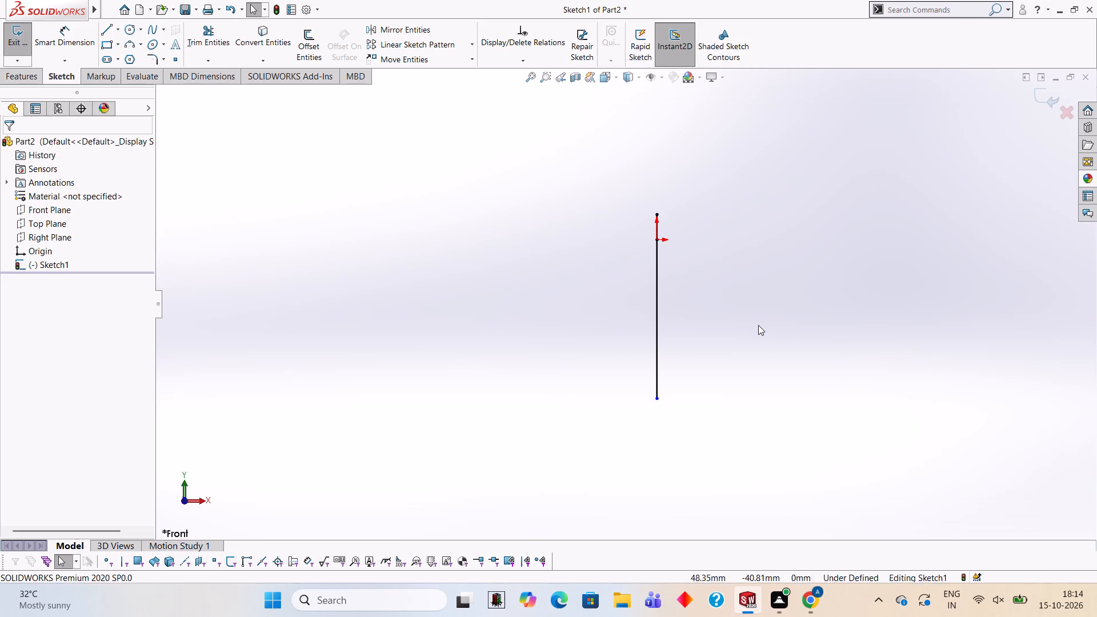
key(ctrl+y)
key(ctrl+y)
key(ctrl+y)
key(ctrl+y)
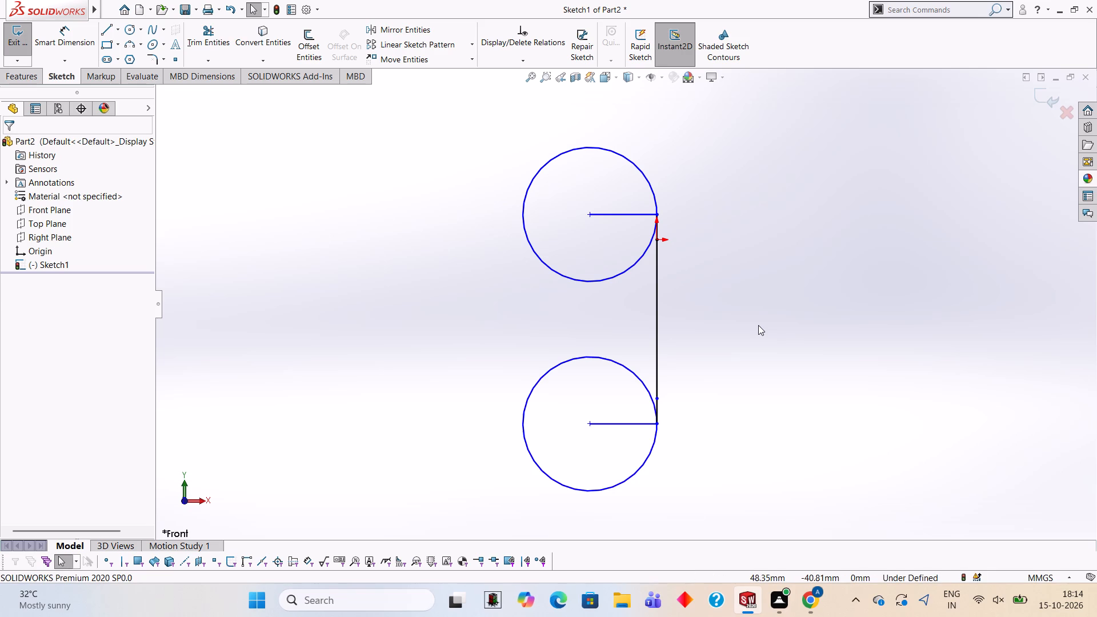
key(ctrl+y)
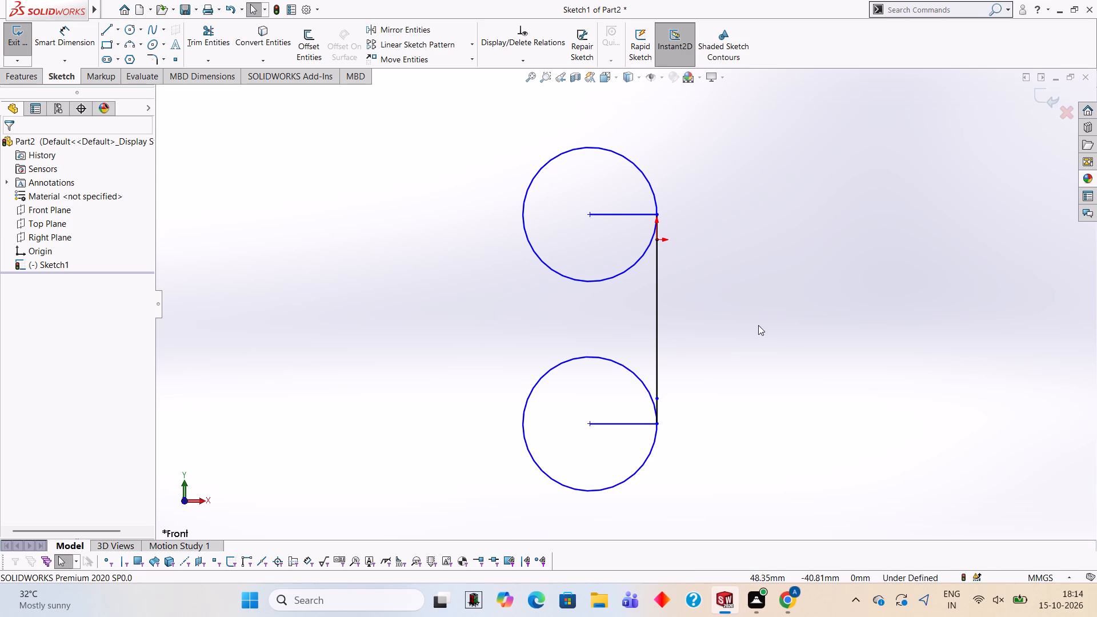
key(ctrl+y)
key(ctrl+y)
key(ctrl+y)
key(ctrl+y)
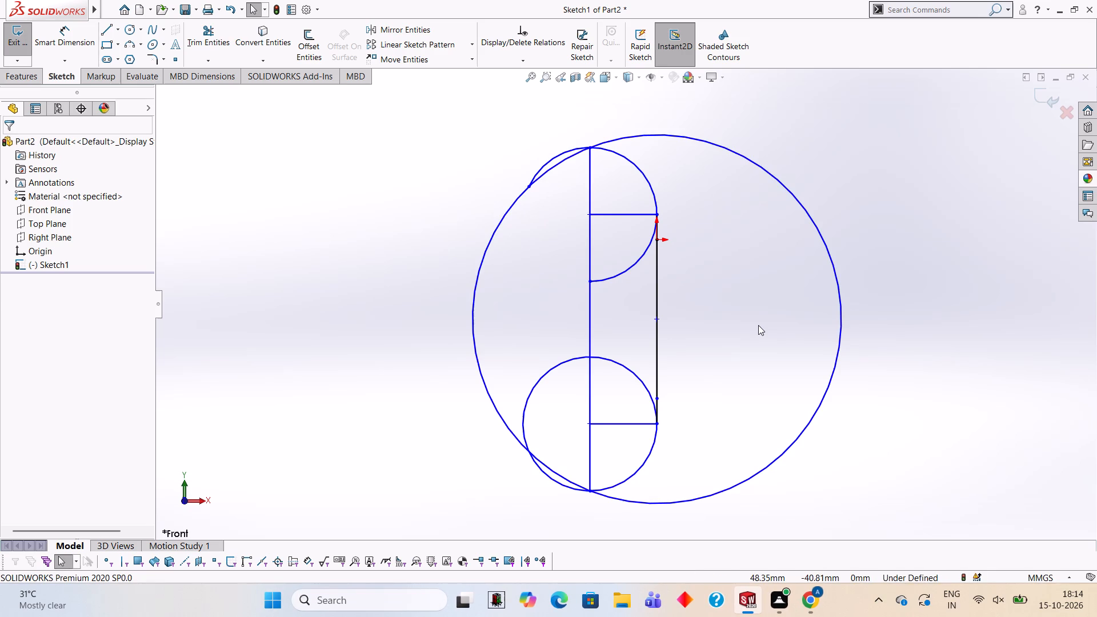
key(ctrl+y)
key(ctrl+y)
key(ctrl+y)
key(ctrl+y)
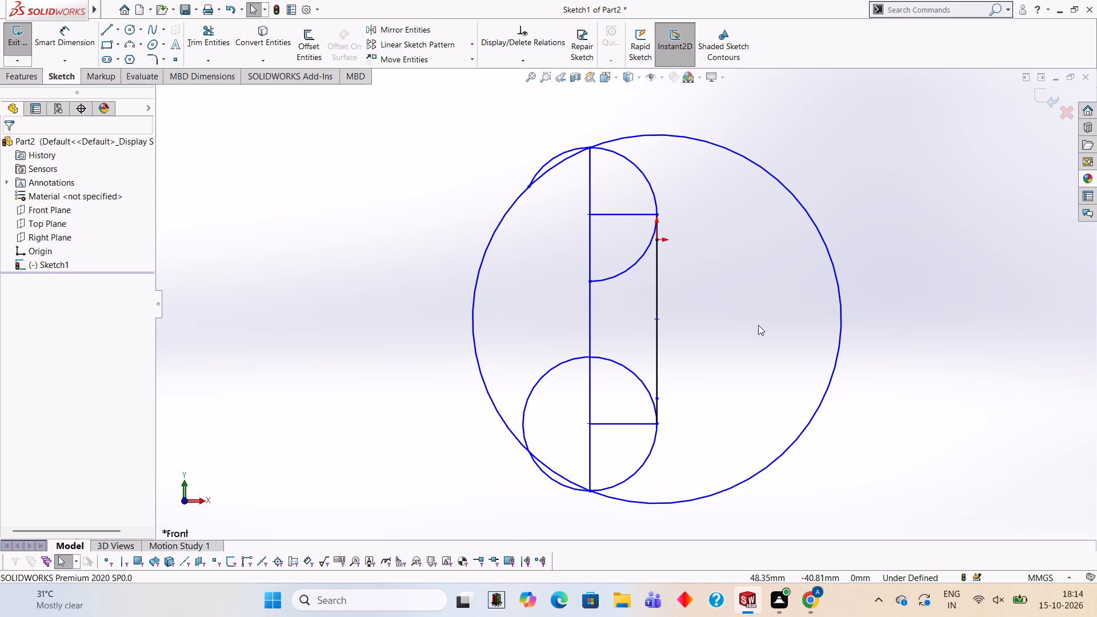
Undo the upper circle's trim and the 88 mm radius circle.
key(ctrl+z)
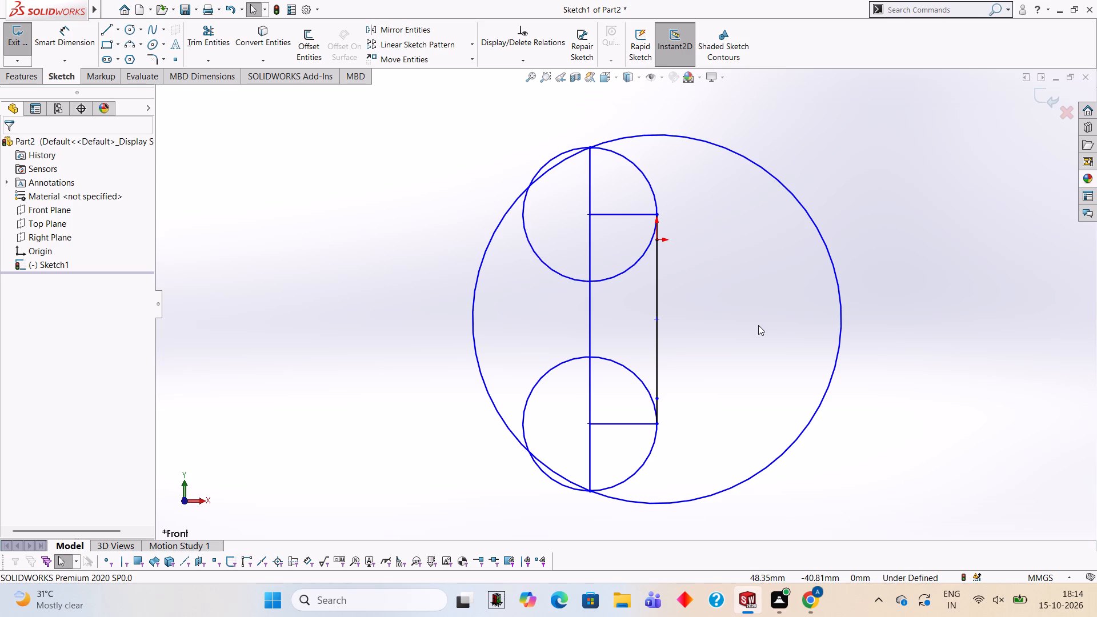
key(ctrl+z)
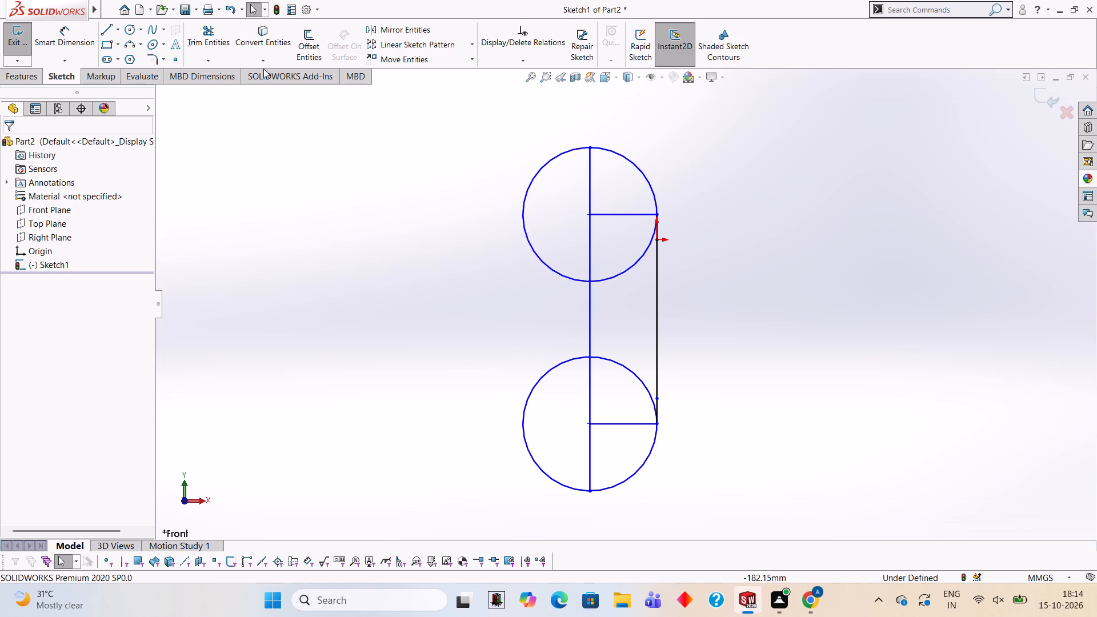
Trim the upper circle to its top-right quarter arc, removing its horizontal line and the long vertical line down to the lower circle.
click(224, 37)
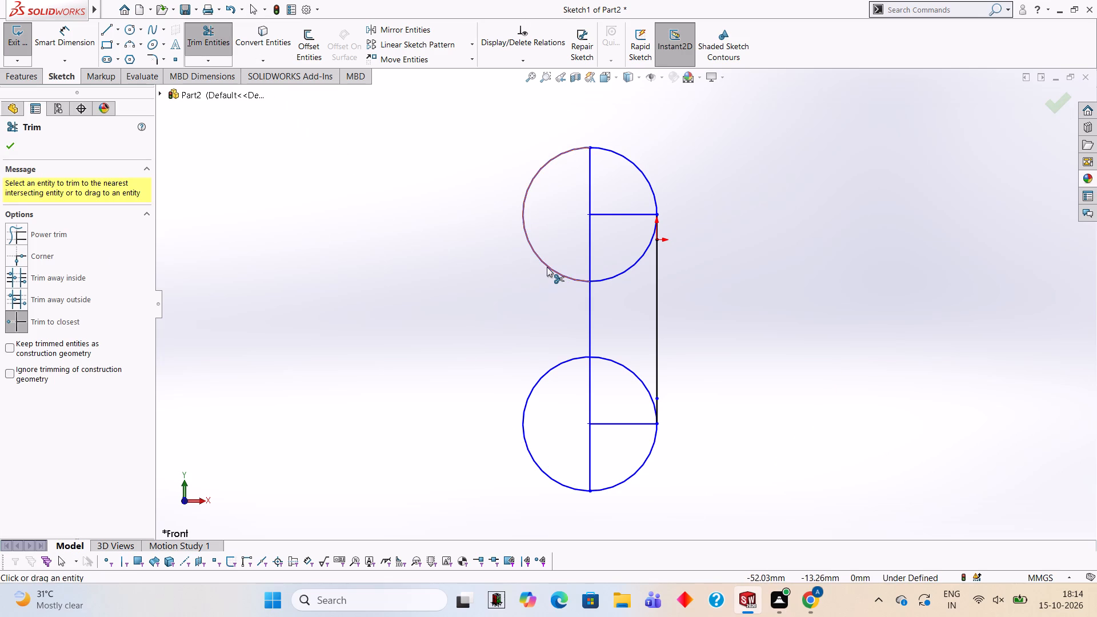
click(547, 267)
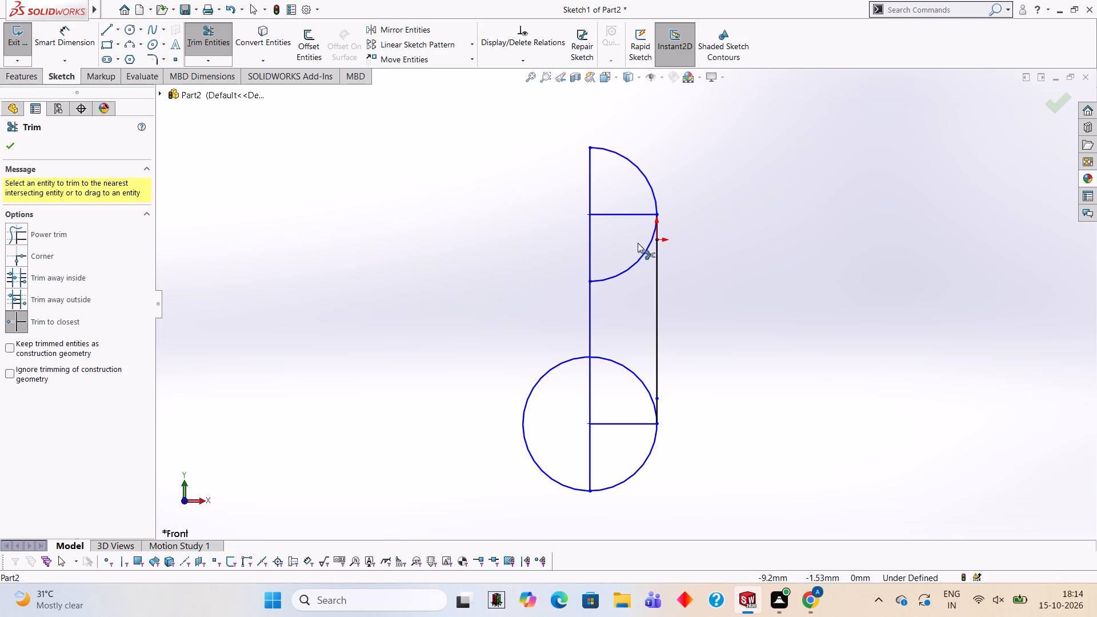
click(642, 256)
click(630, 216)
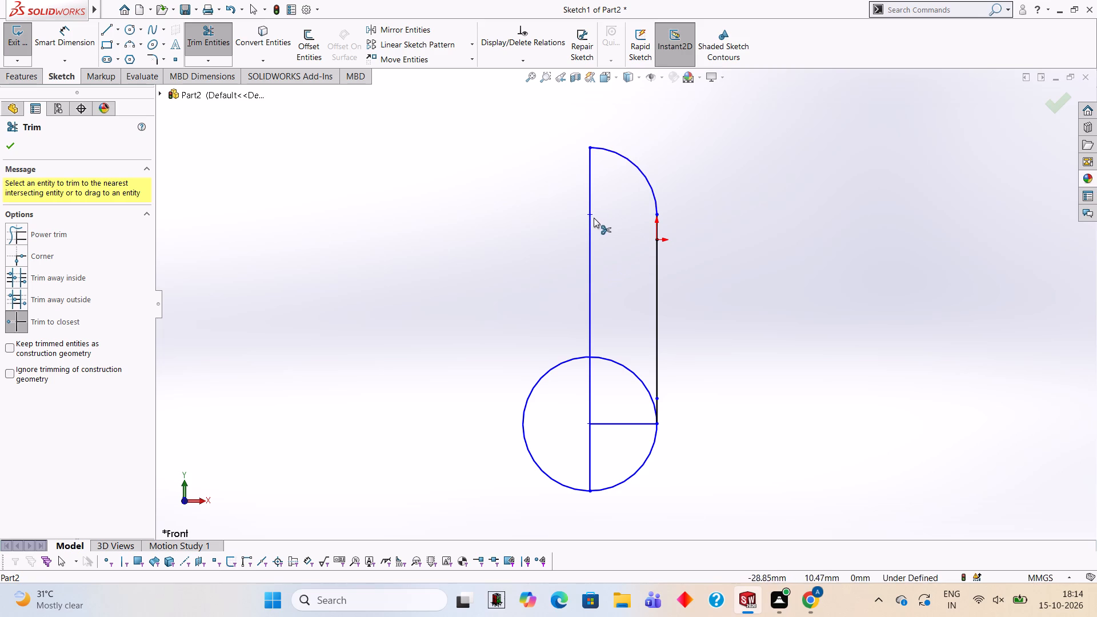
click(589, 221)
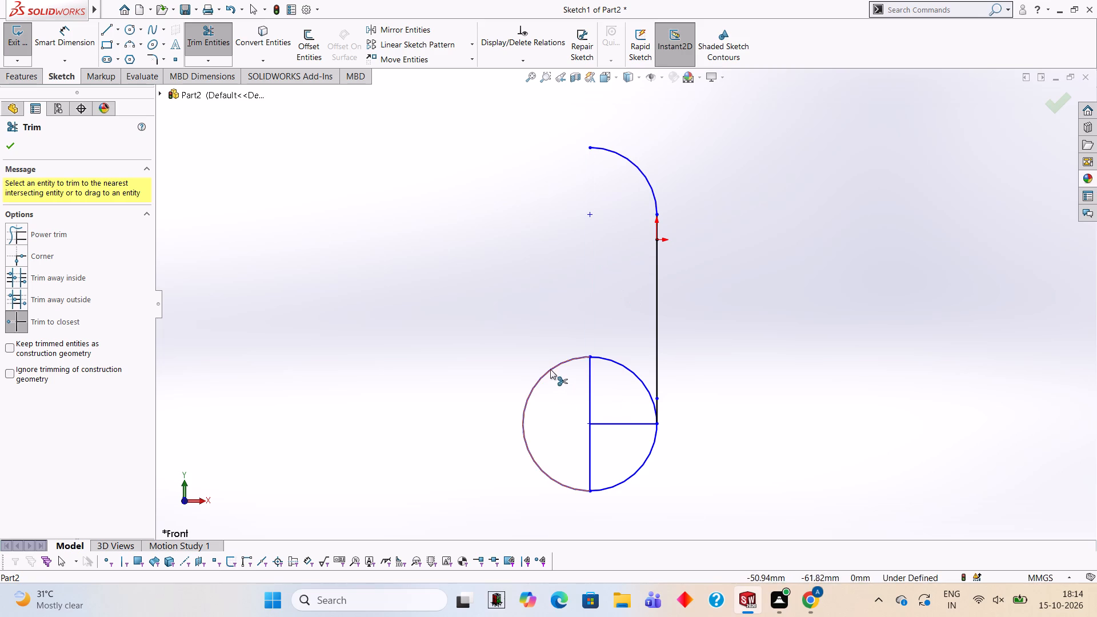
Trim the lower circle to its bottom-right quarter arc, removing the horizontal and vertical lines inside it.
click(550, 369)
click(631, 370)
click(592, 376)
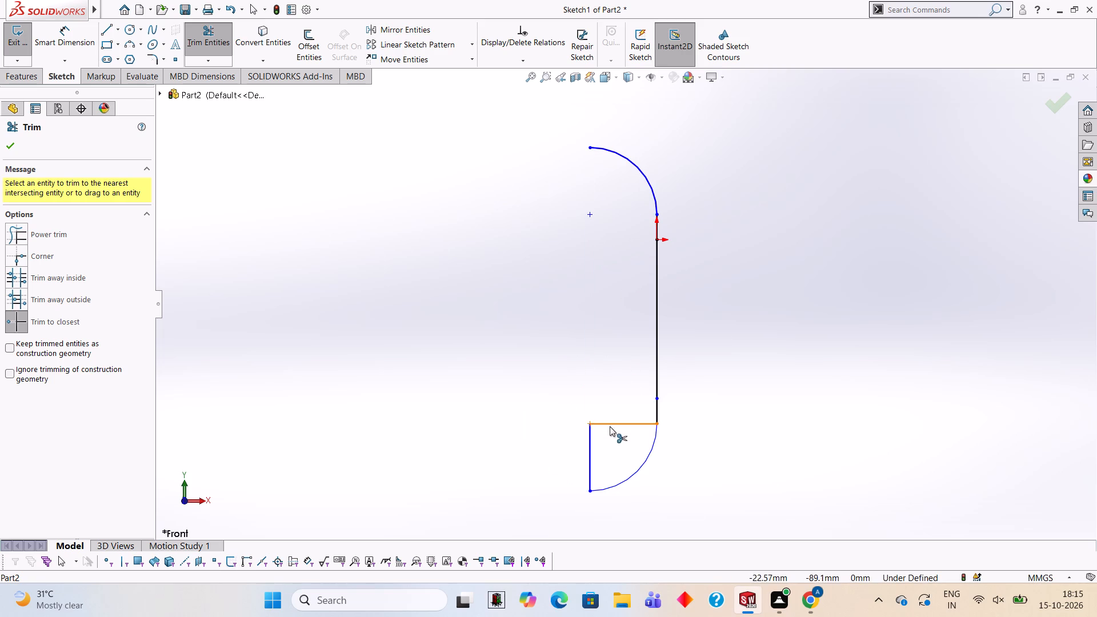
click(611, 426)
click(590, 427)
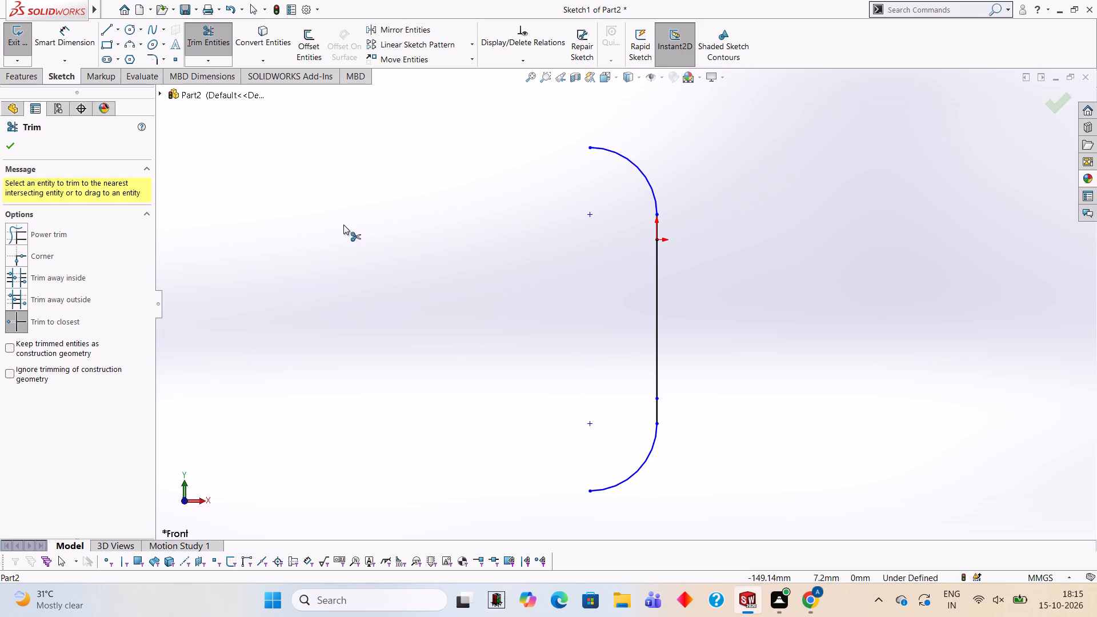
Draw an 88 mm radius circle centred on the midpoint of the vertical line.
click(124, 34)
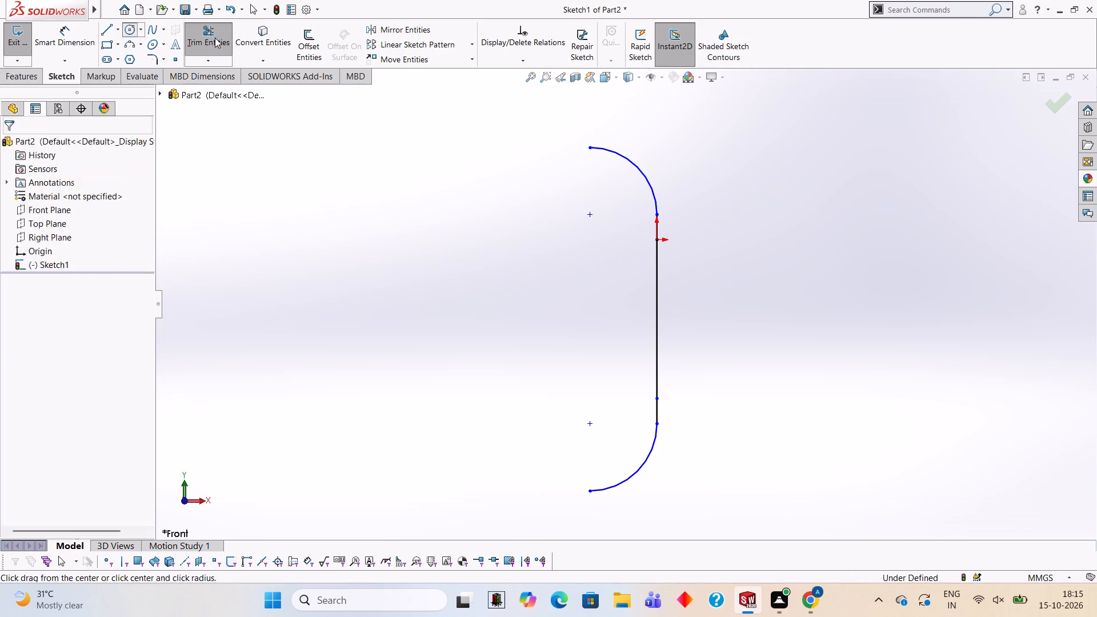
click(656, 319)
text(88)
key(Return)
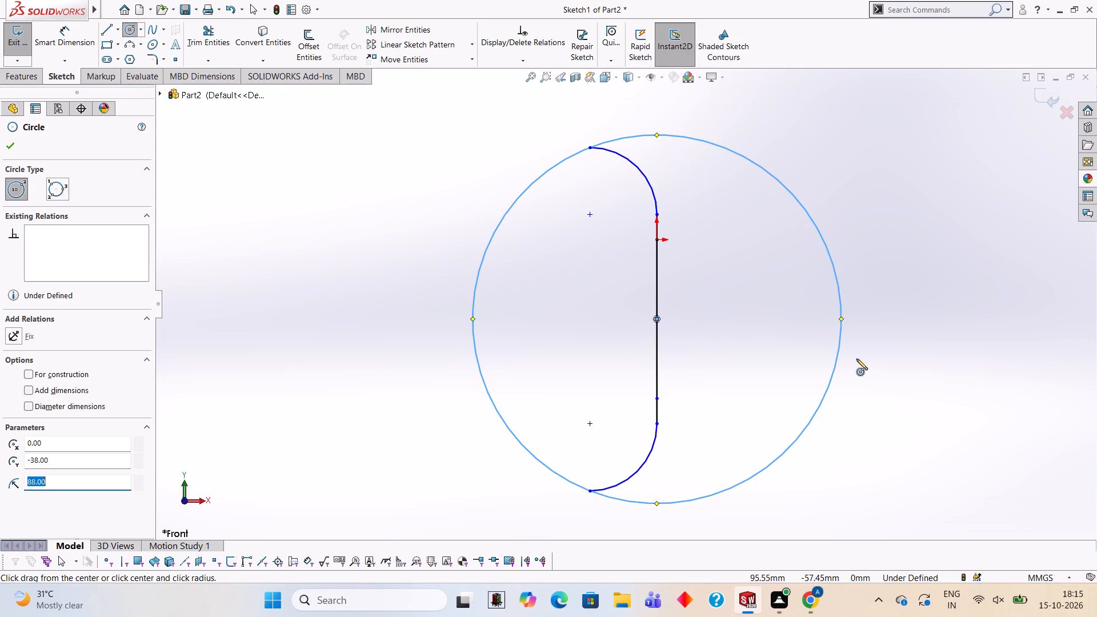
key(Escape)
Trim away the large circle's right side, leaving the left arc between the free ends of the two quarter arcs.
click(215, 33)
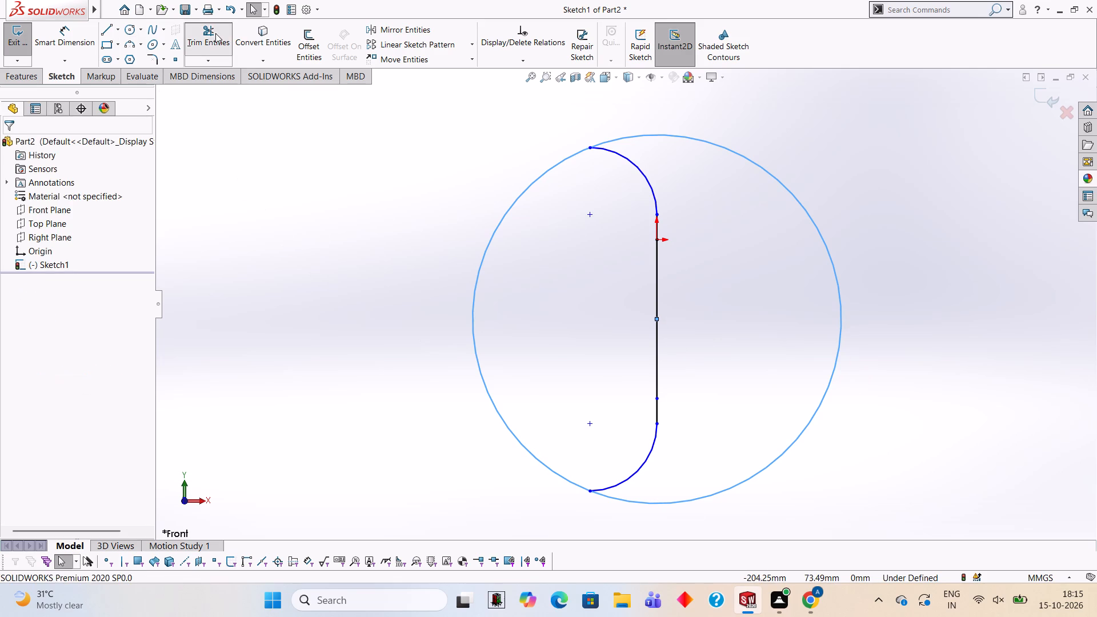
click(718, 146)
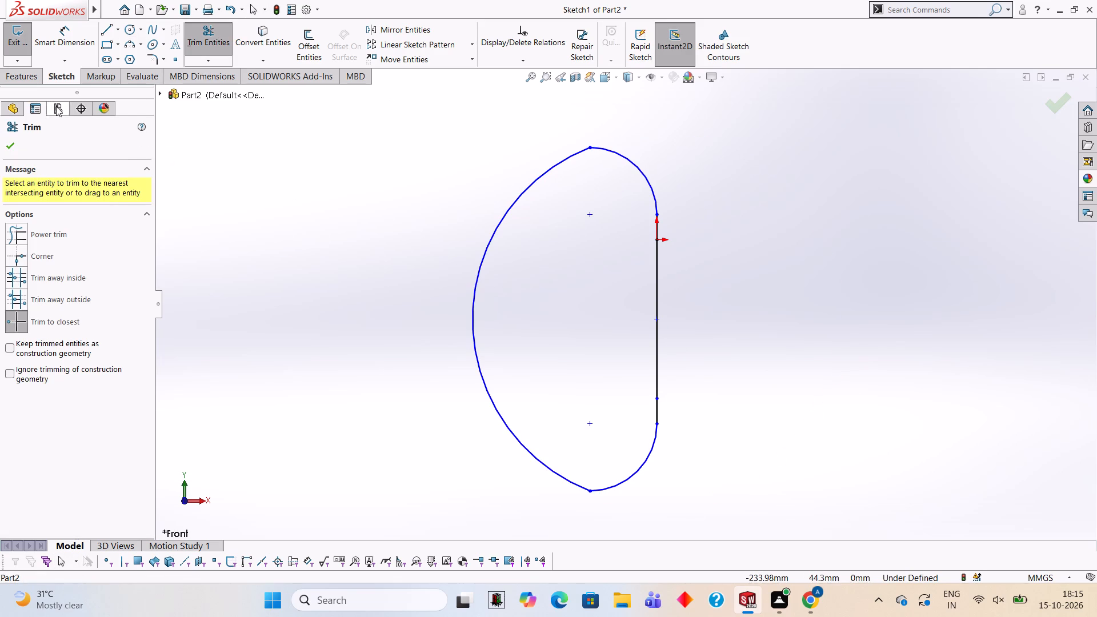
key(Escape)
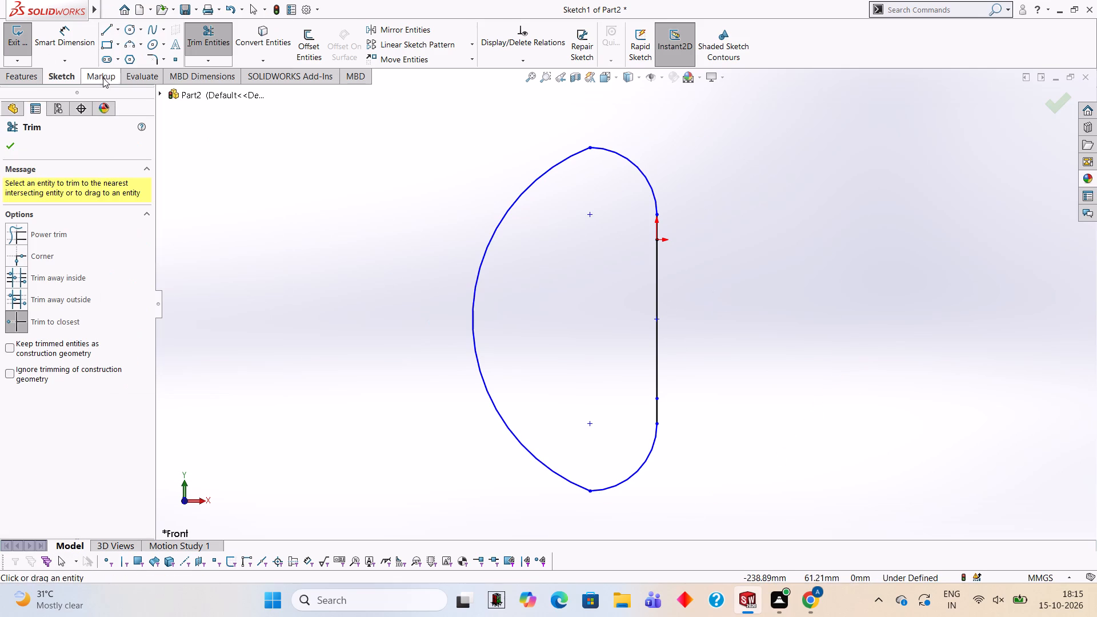
key(Escape)
Make the large left arc tangent to the upper quarter arc and to the lower quarter arc.
click(519, 194)
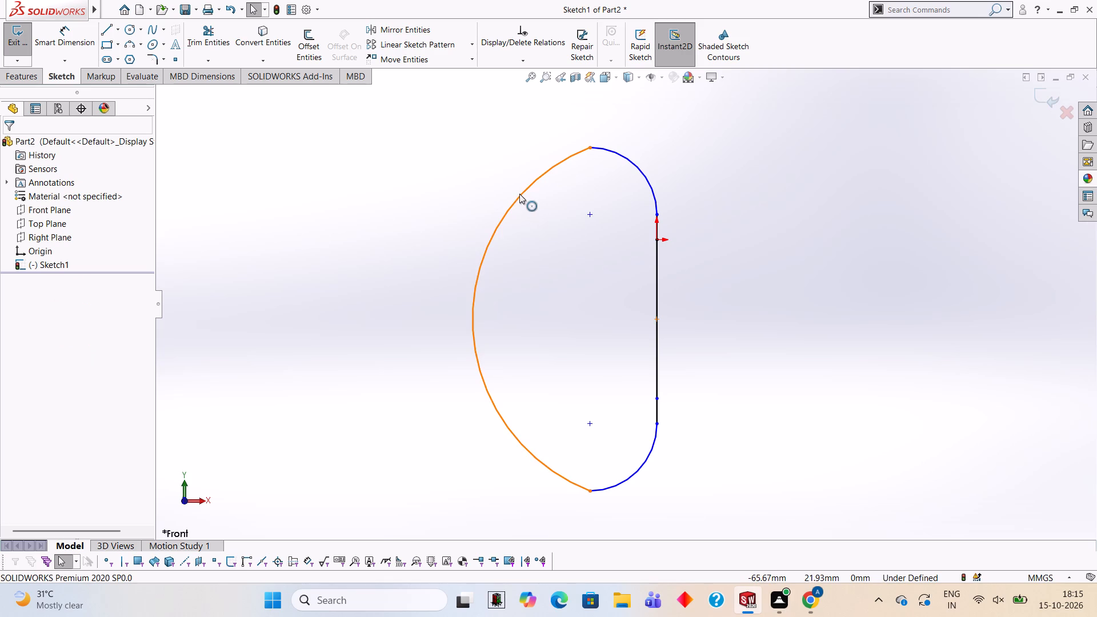
ctrl+click(610, 152)
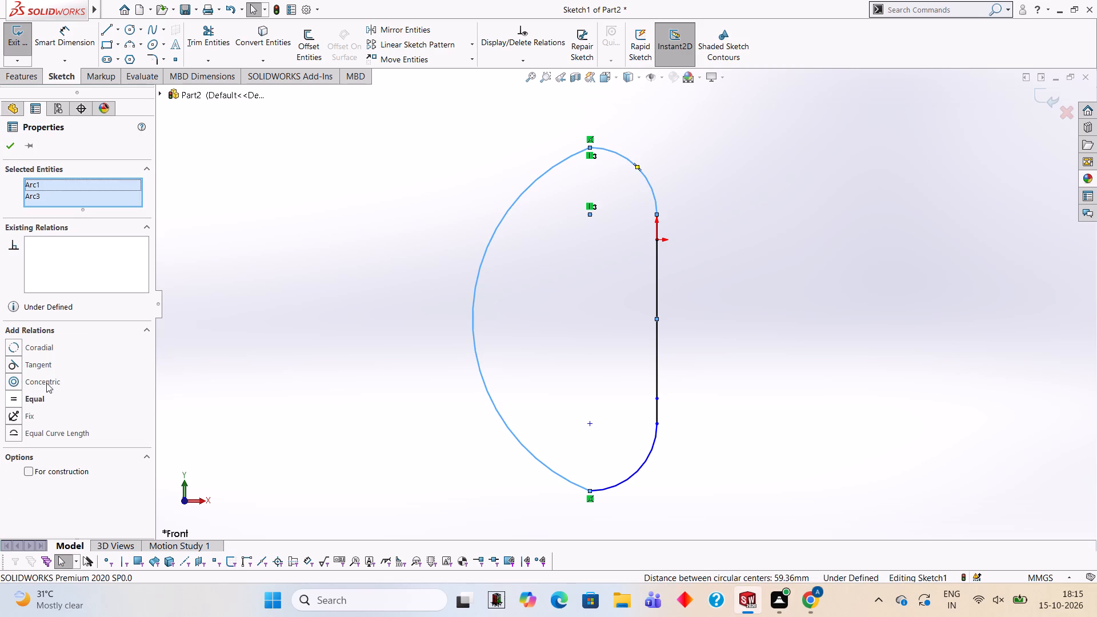
ctrl+click(43, 366)
key(Escape)
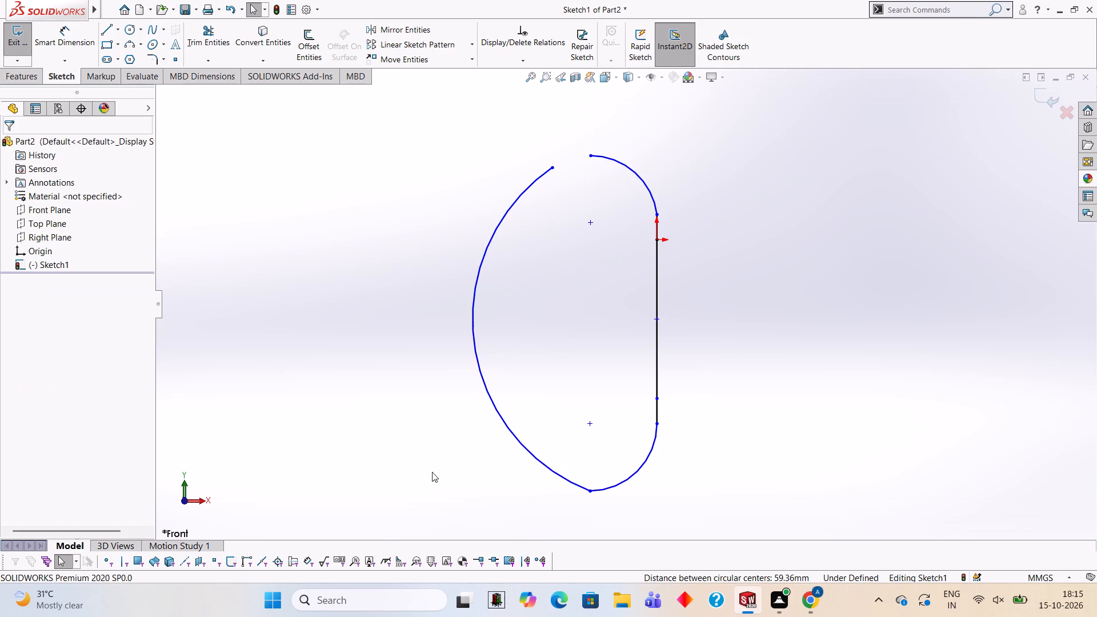
click(530, 455)
ctrl+click(624, 479)
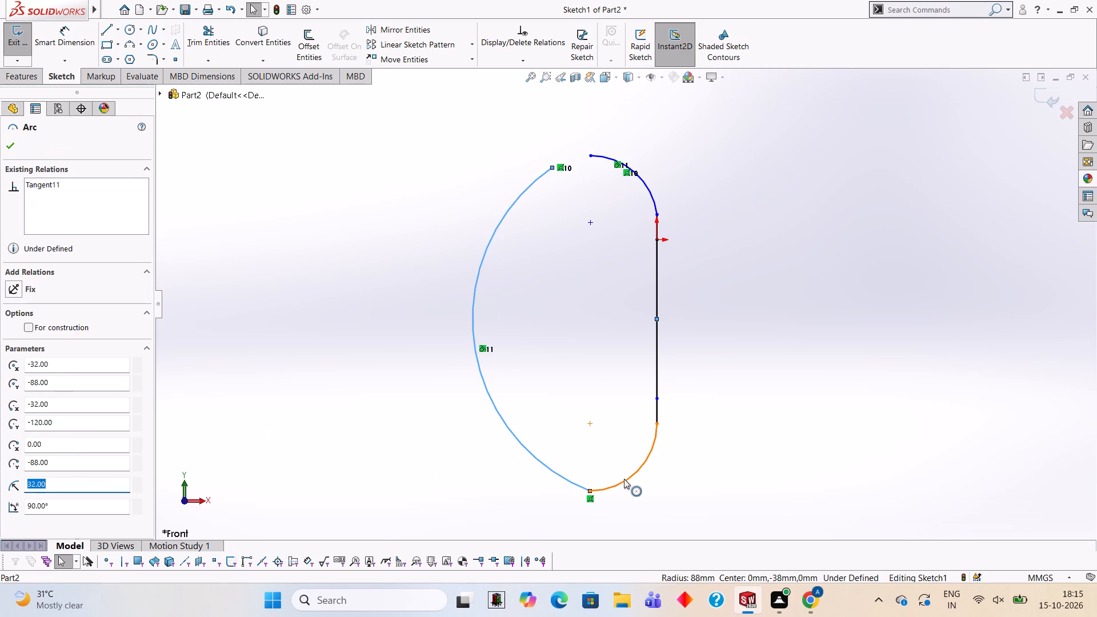
ctrl+click(47, 363)
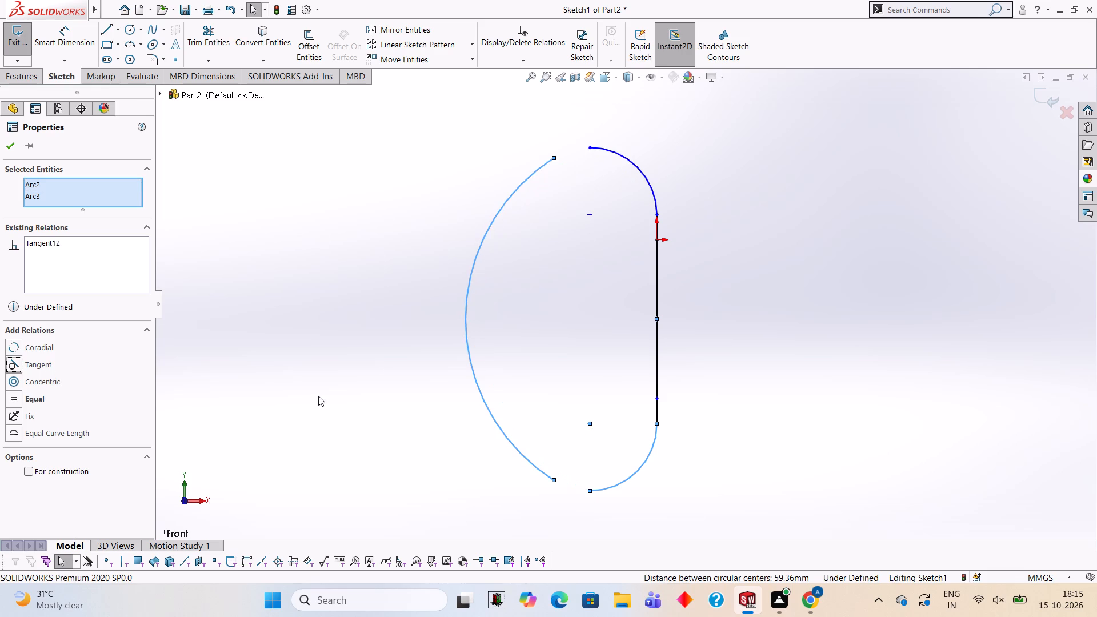
key(Escape)
key(Escape)
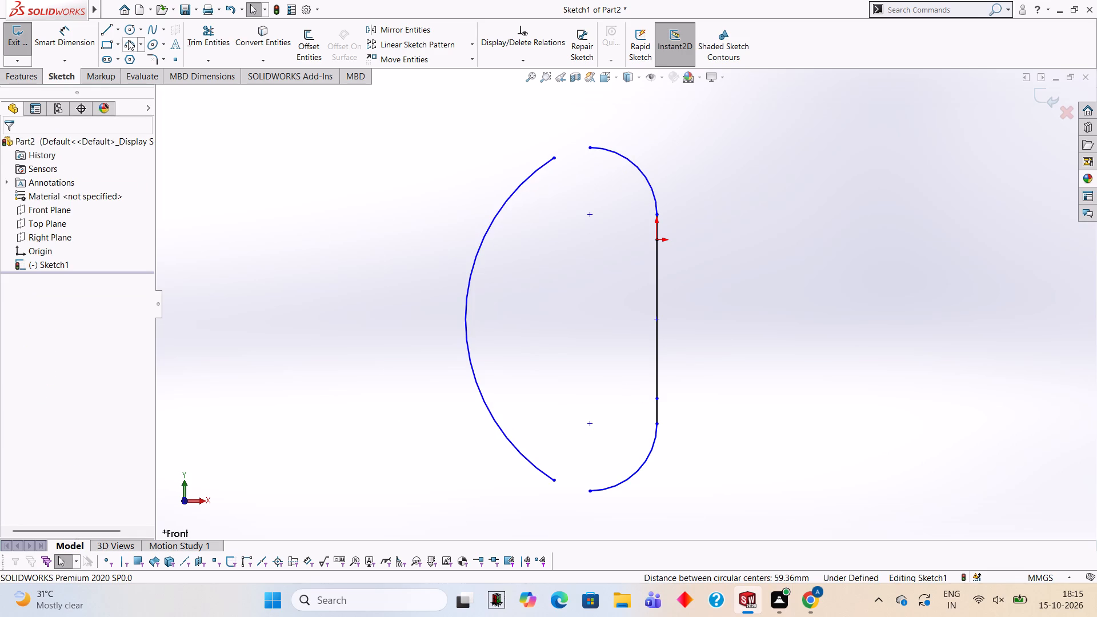
Draw two 32 mm radius circles, one centred on the upper quarter arc's centre and one on the lower arc's centre.
click(125, 33)
click(591, 215)
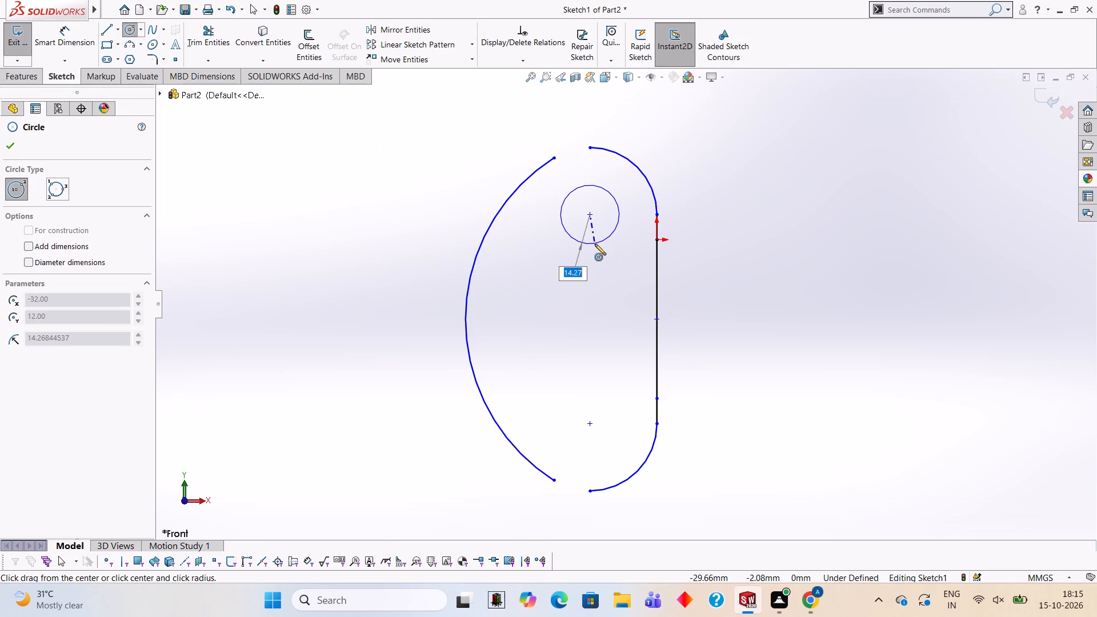
text(32)
key(Return)
key(Escape)
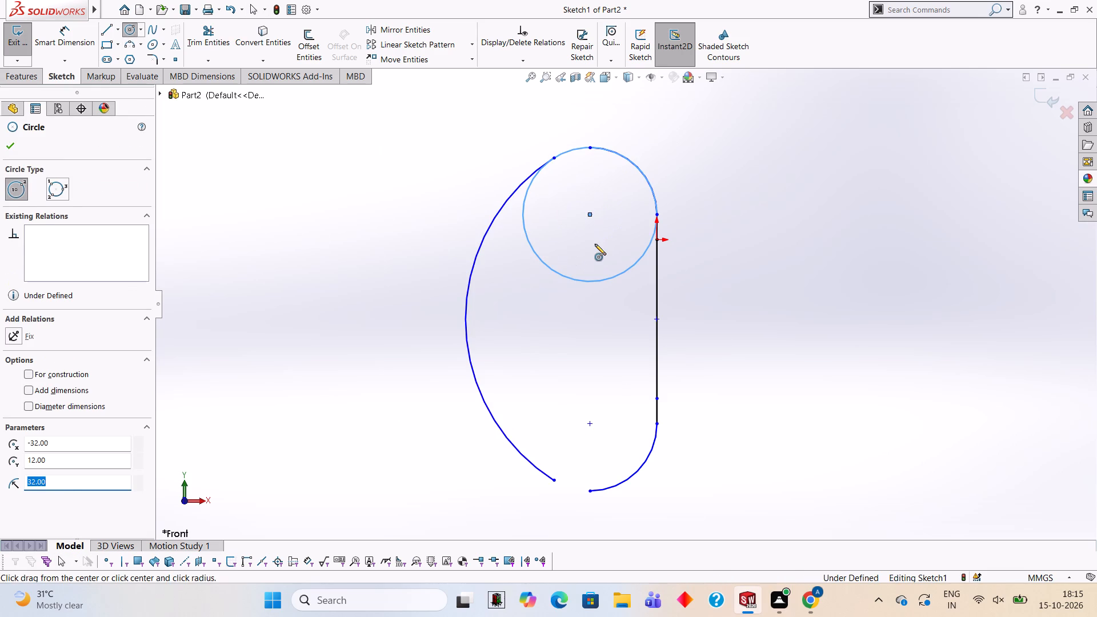
key(Escape)
click(125, 28)
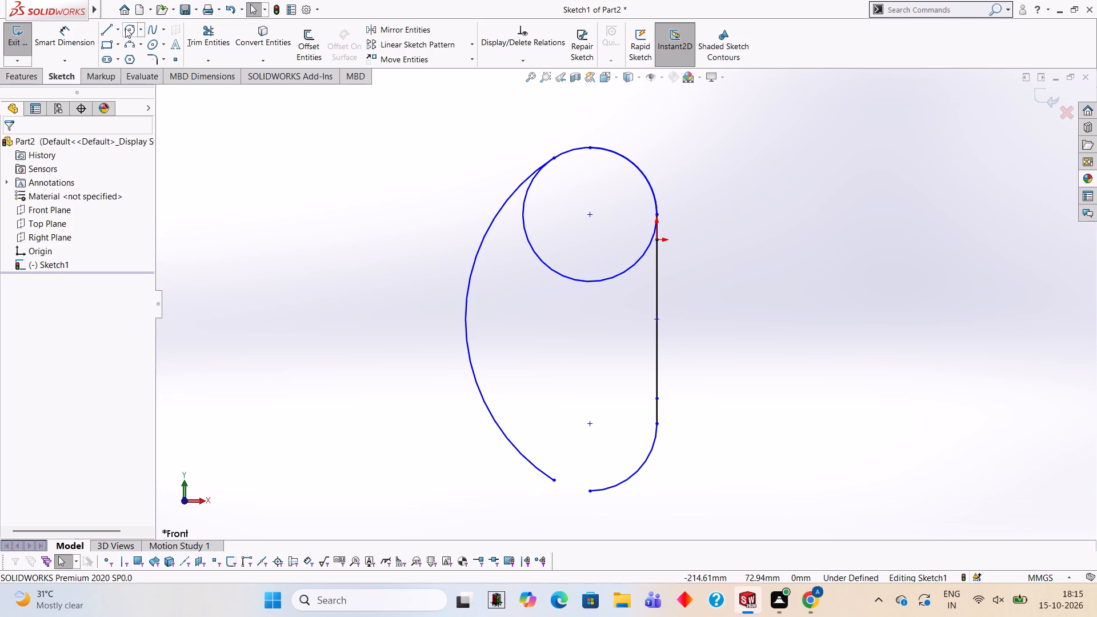
click(590, 424)
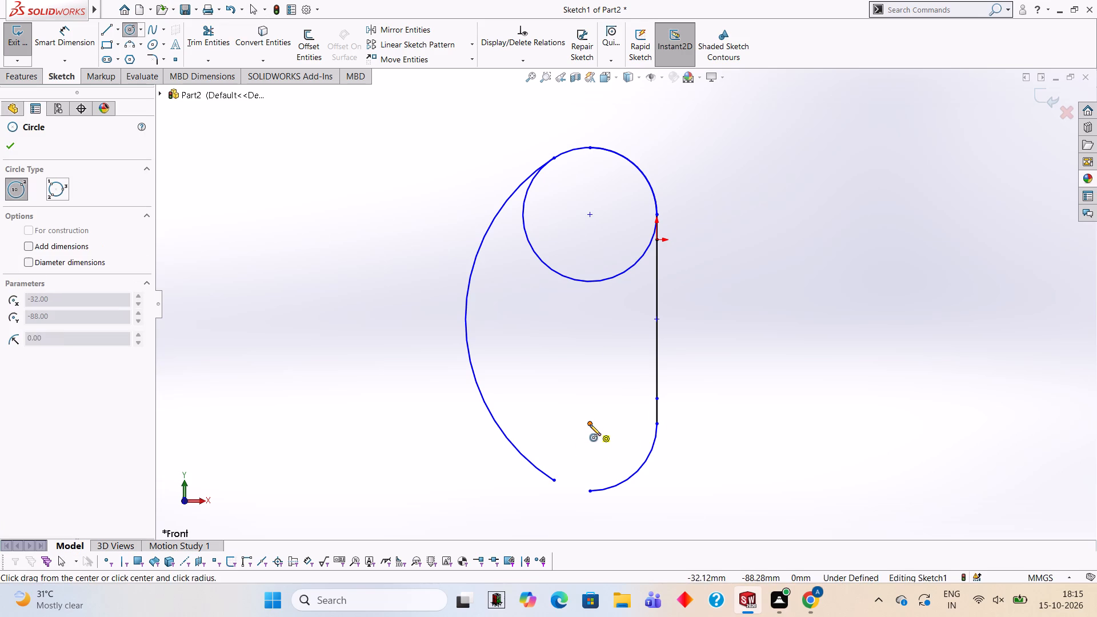
text(32)
key(Return)
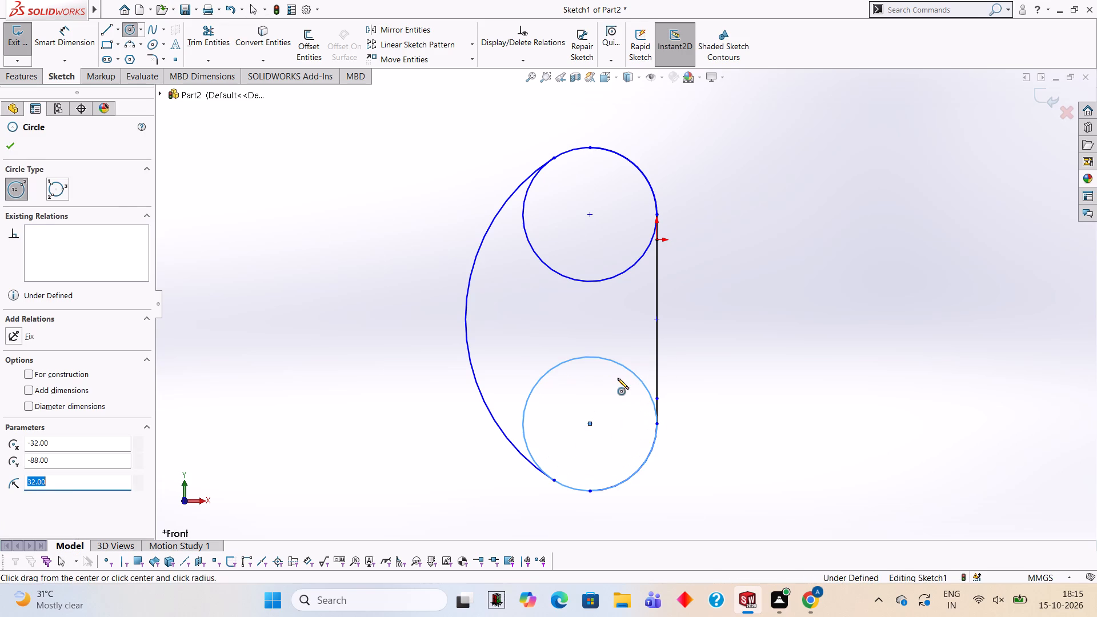
key(Escape)
key(Escape)
Trim both 32 mm radius circles to the short arcs bridging the gaps between the large arc and the quarter arcs.
click(221, 38)
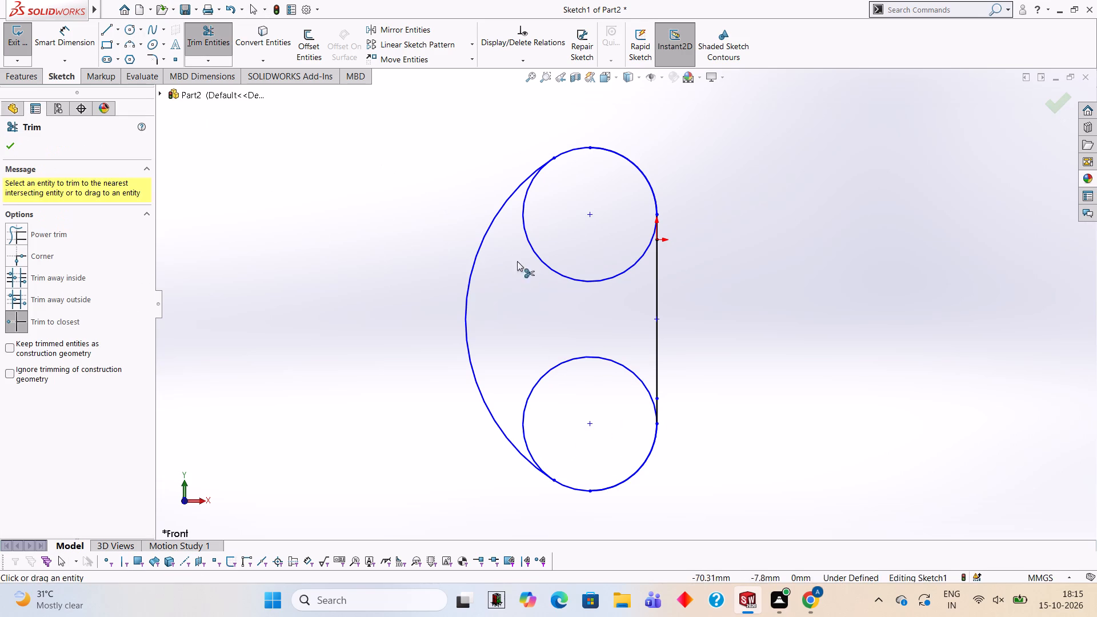
click(562, 271)
click(562, 278)
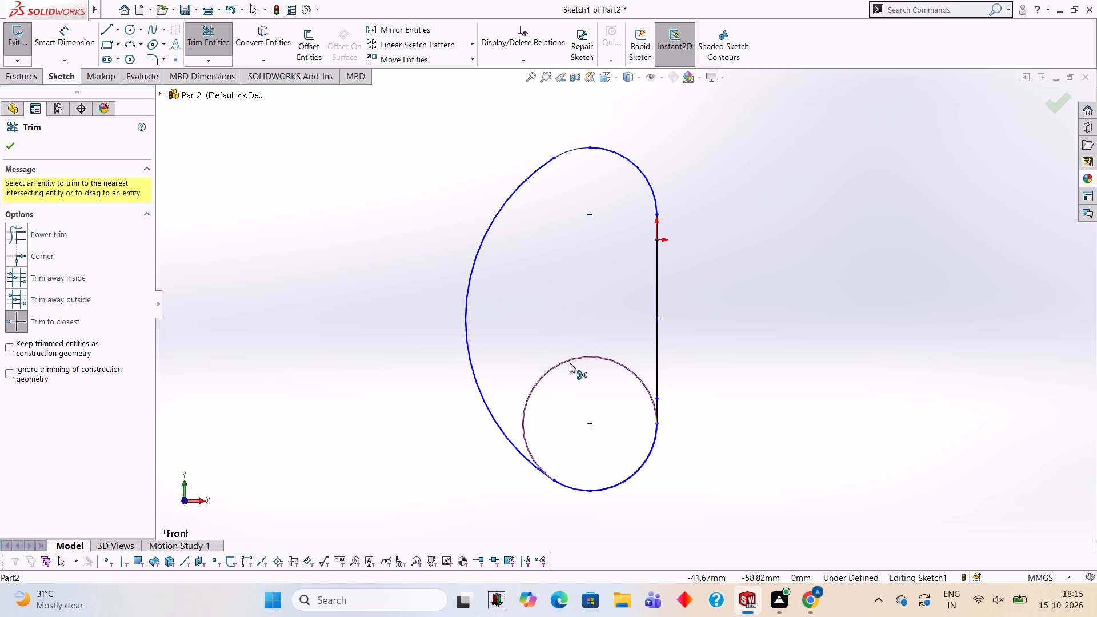
click(568, 363)
key(Escape)
key(Escape)
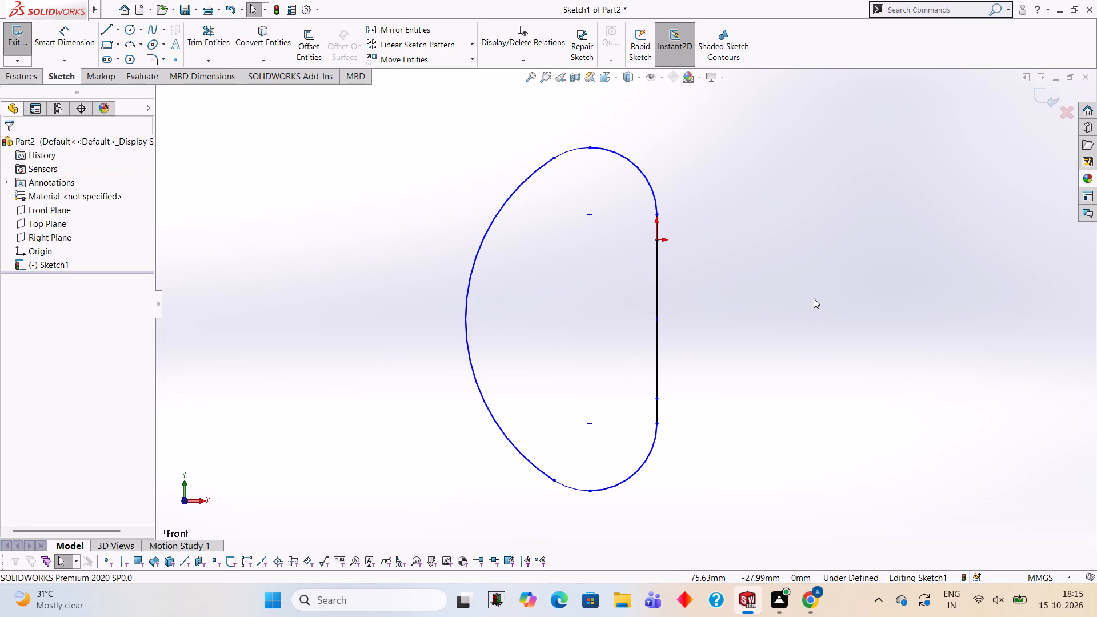
key(Escape)
key(Escape)
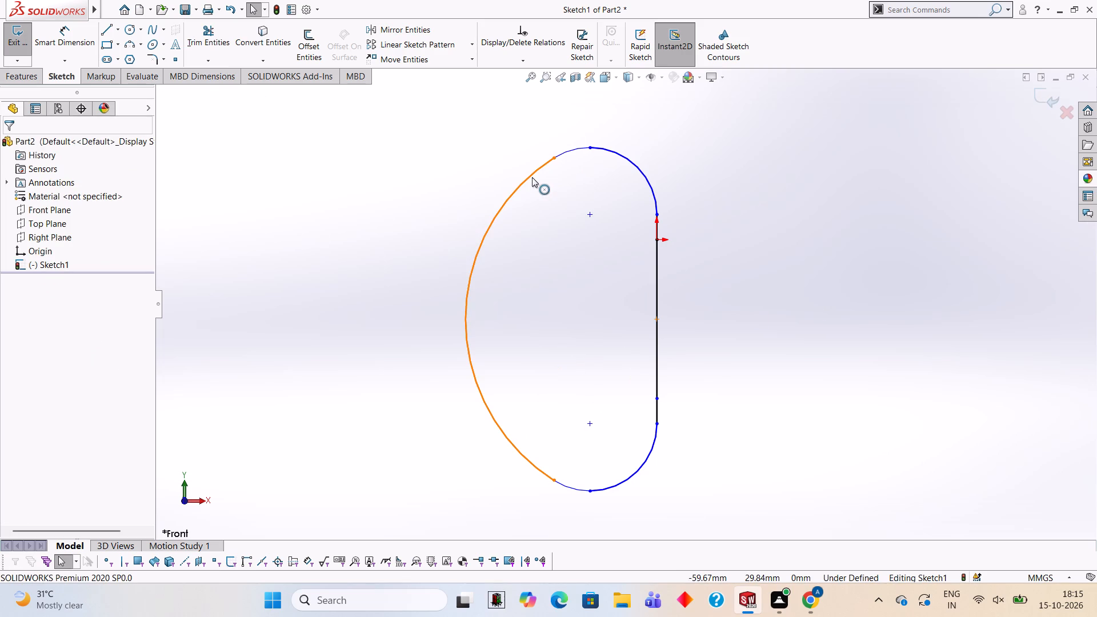
Add tangent relations from the short upper bridging arc to the large left arc and to the upper quarter arc.
click(532, 177)
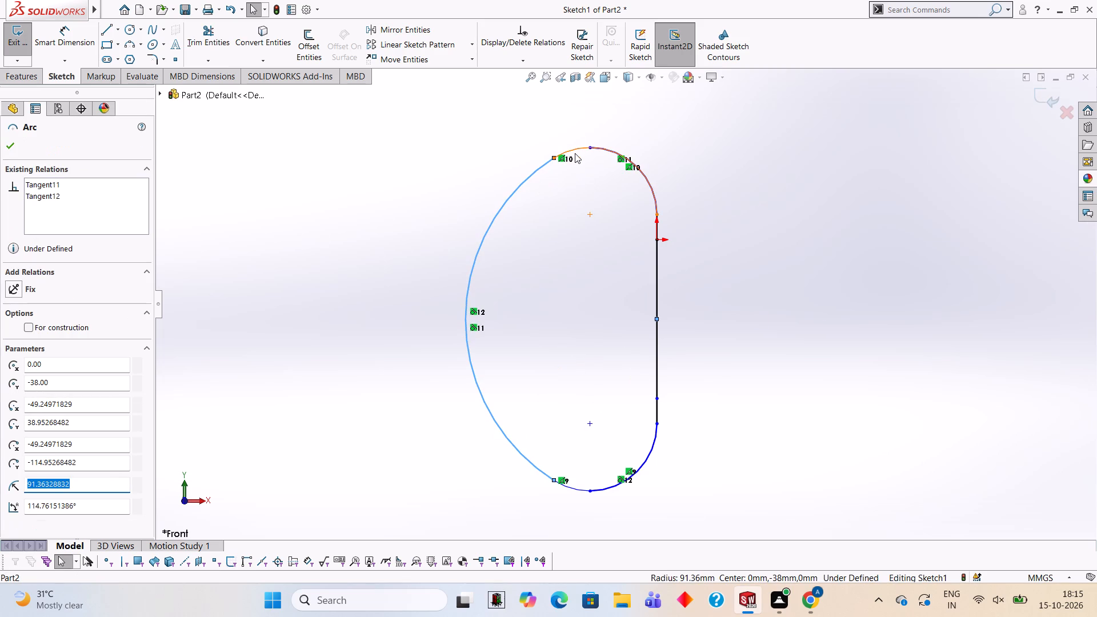
ctrl+click(575, 148)
ctrl+click(51, 360)
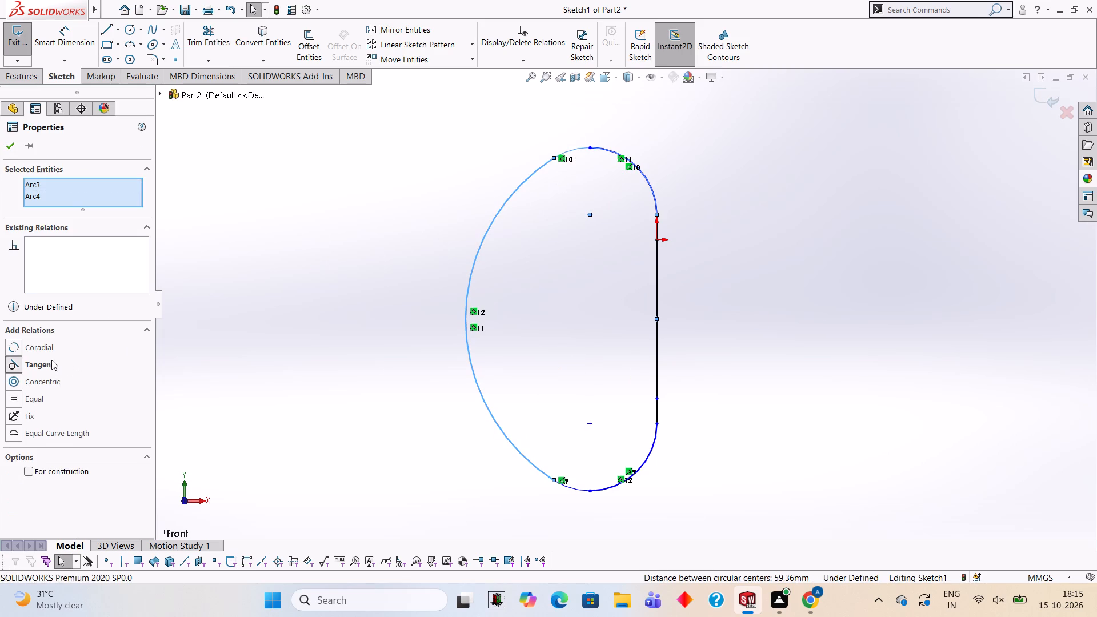
key(Escape)
key(Escape)
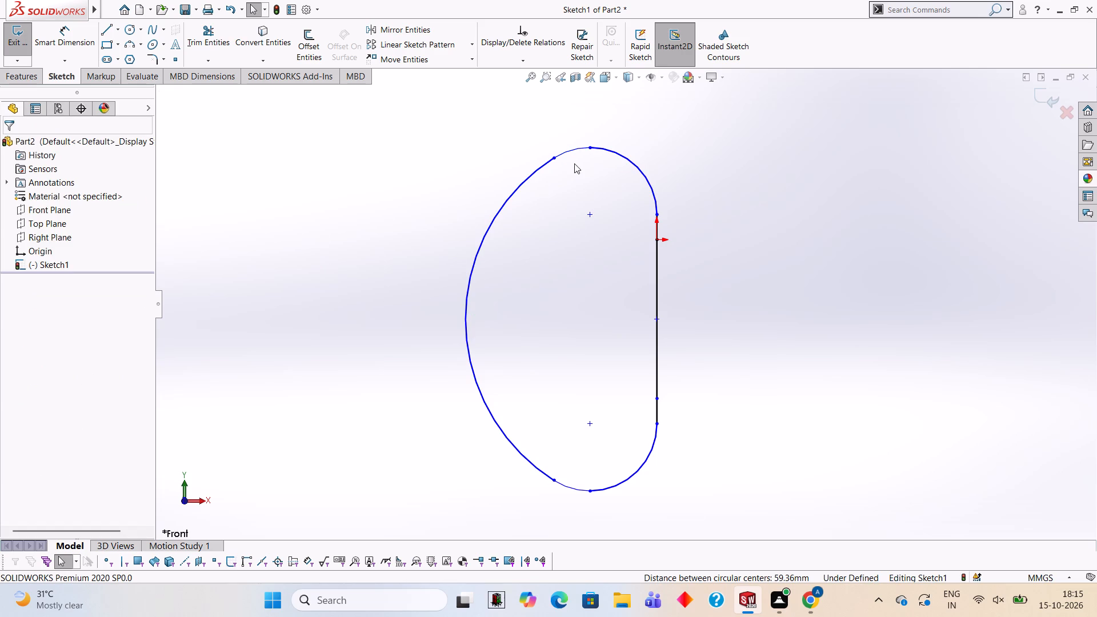
click(574, 153)
ctrl+click(600, 150)
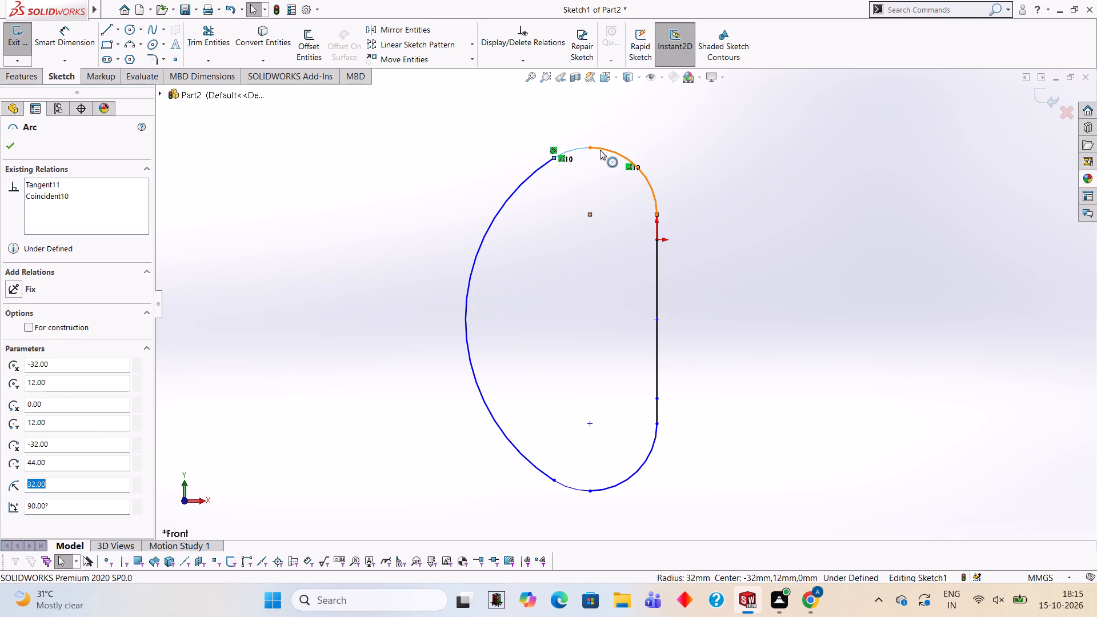
ctrl+click(45, 366)
key(Escape)
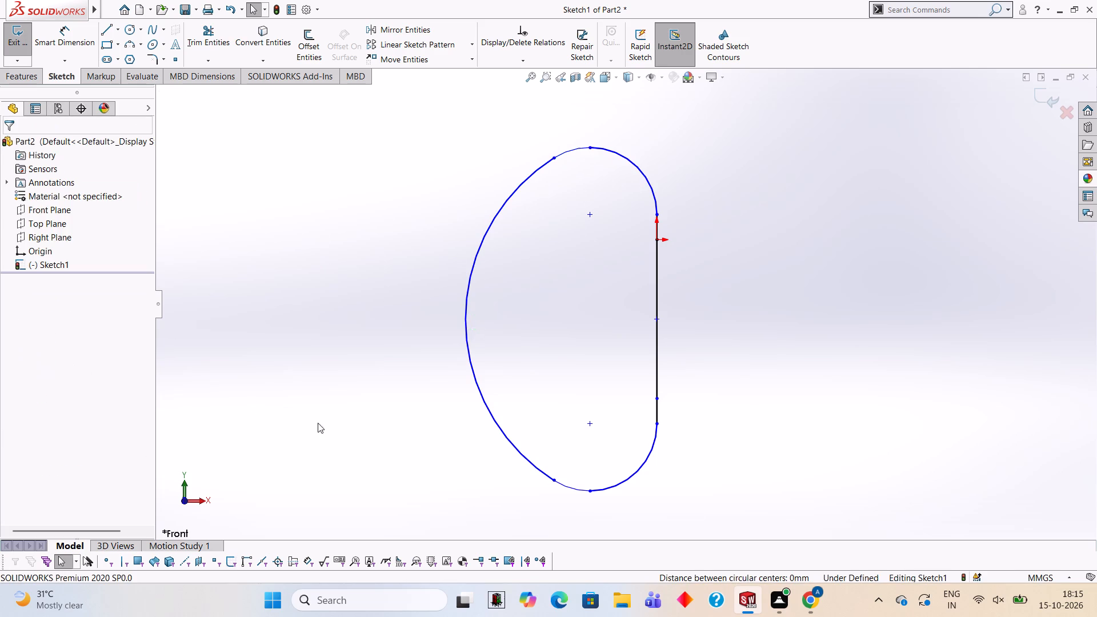
key(Escape)
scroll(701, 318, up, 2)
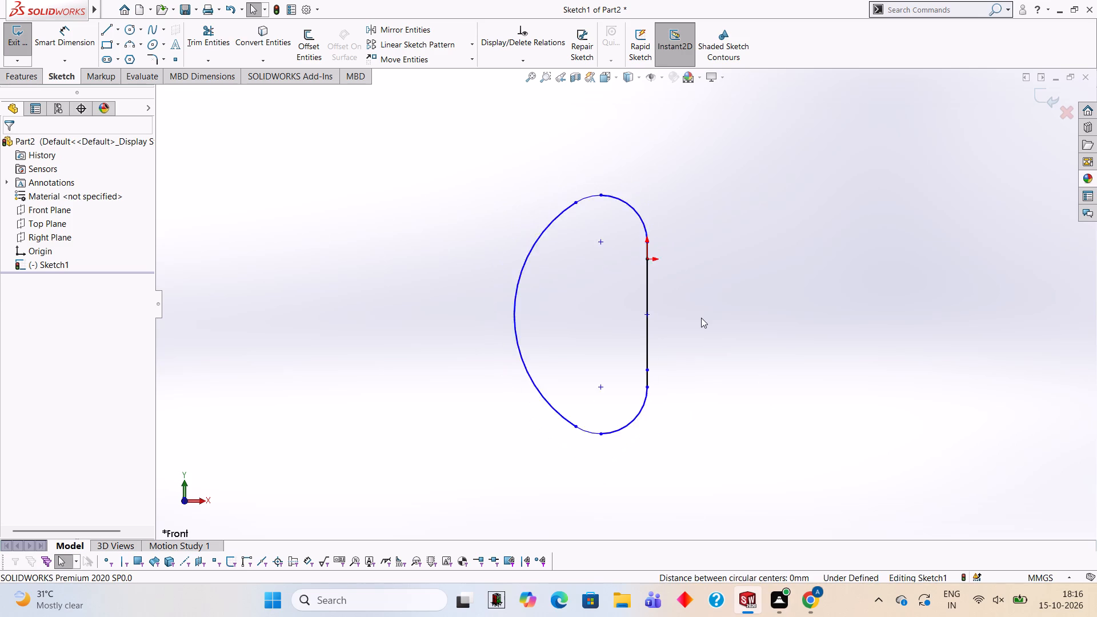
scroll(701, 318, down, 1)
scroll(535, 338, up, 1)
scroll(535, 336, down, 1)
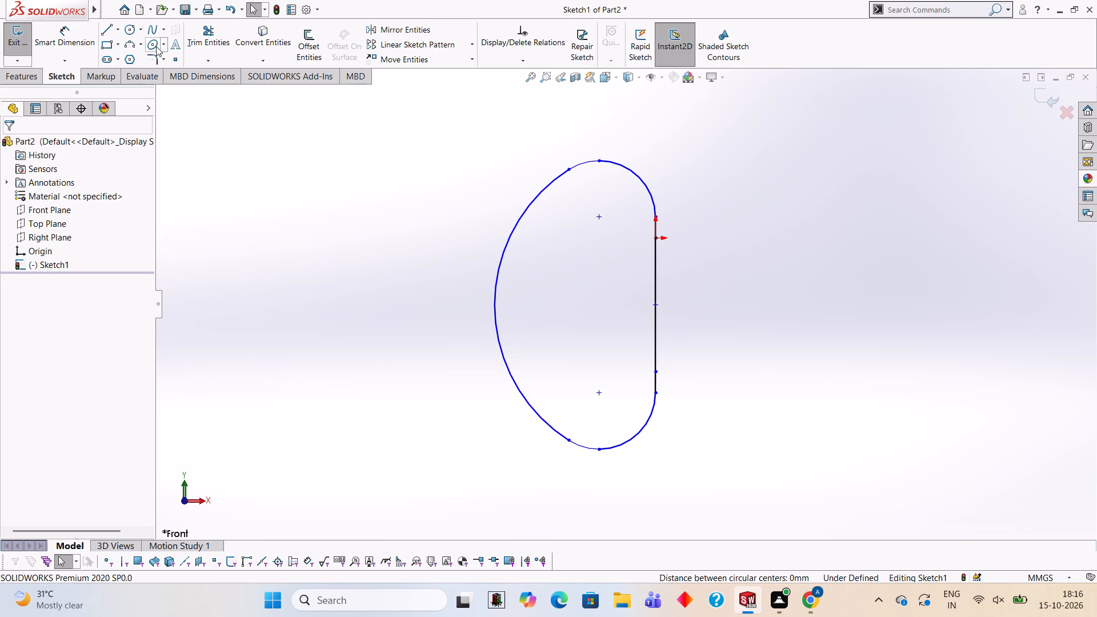
Draw a 10 mm wide rectangular outline inside the profile, from the vertical line's lower point just above the bottom arc to the origin.
click(105, 31)
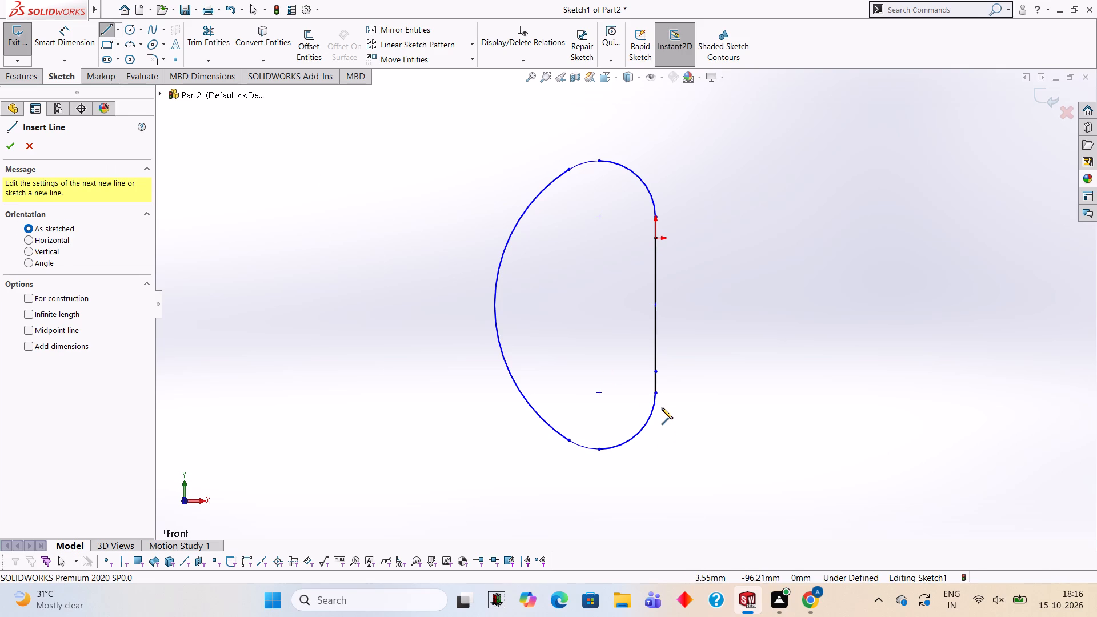
click(654, 372)
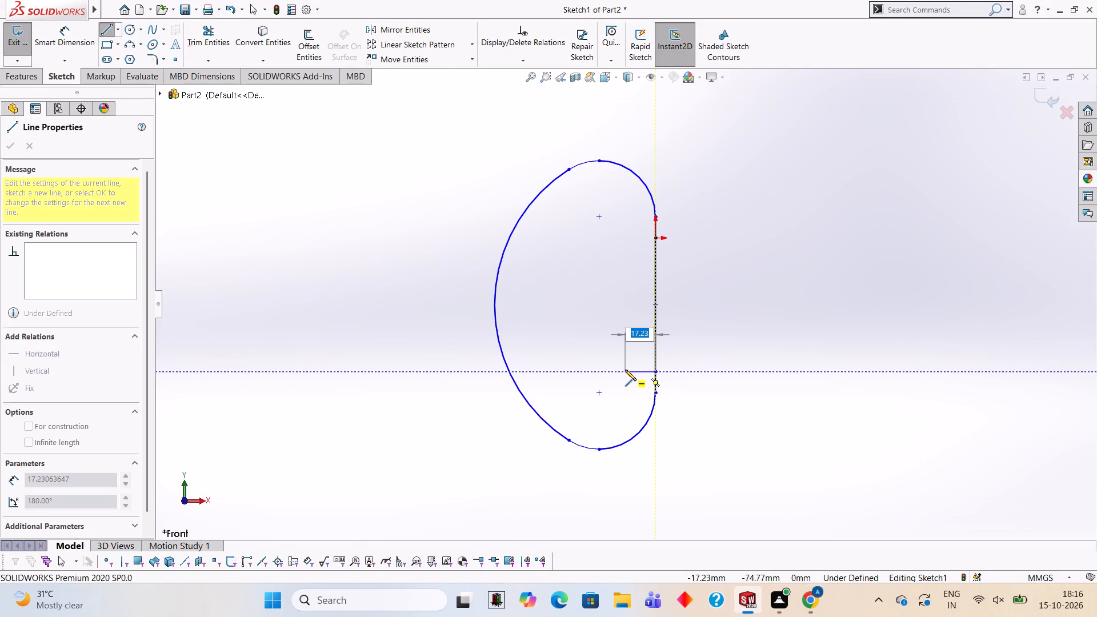
text(10)
key(Return)
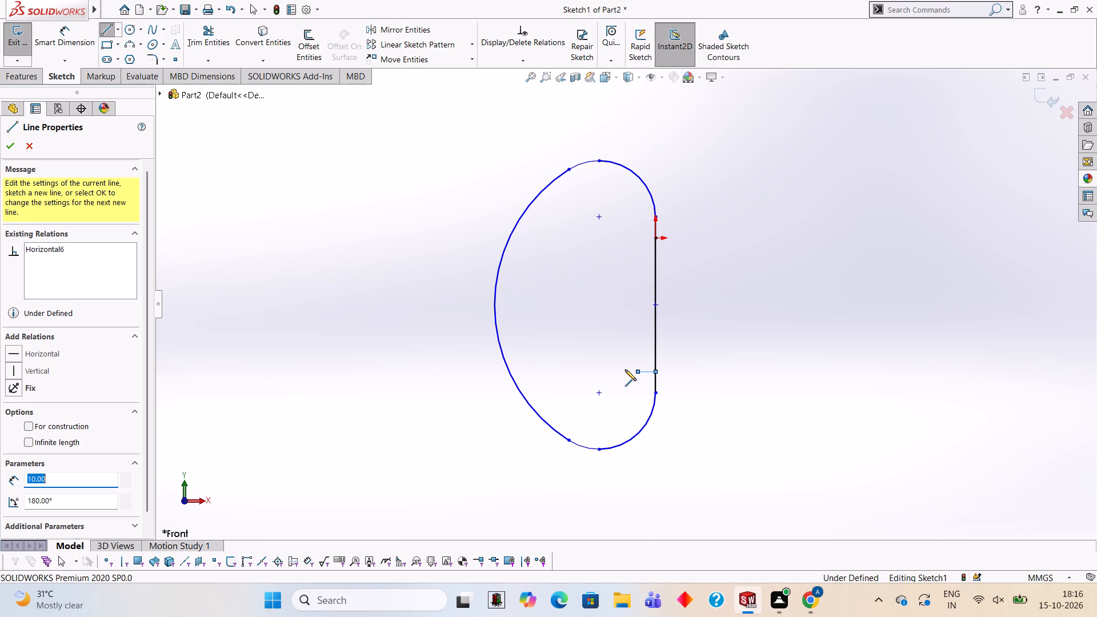
click(636, 238)
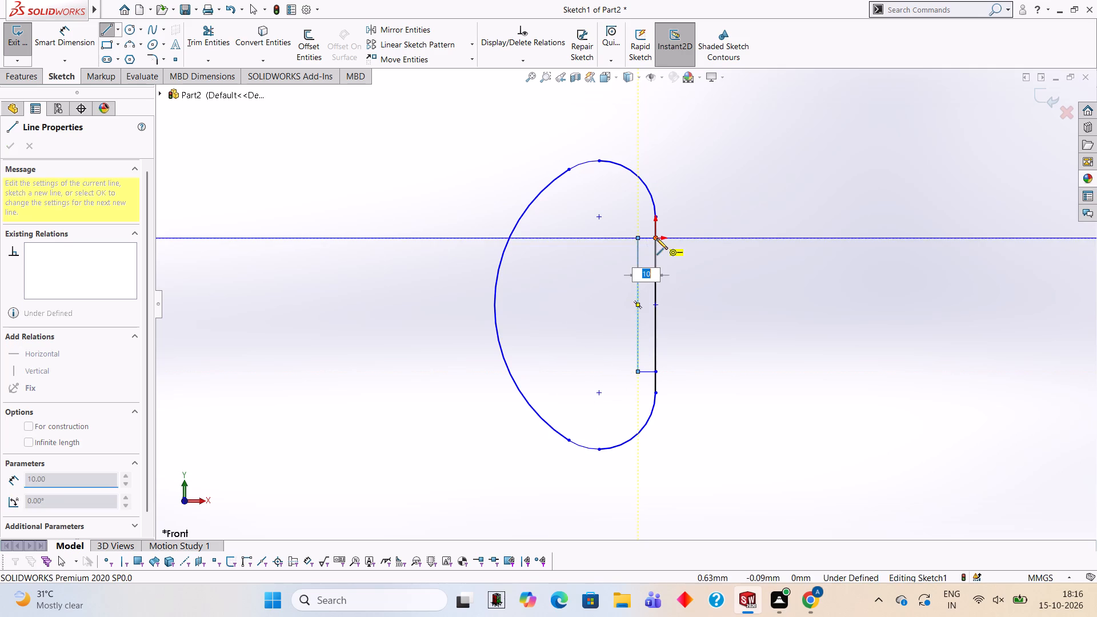
click(656, 238)
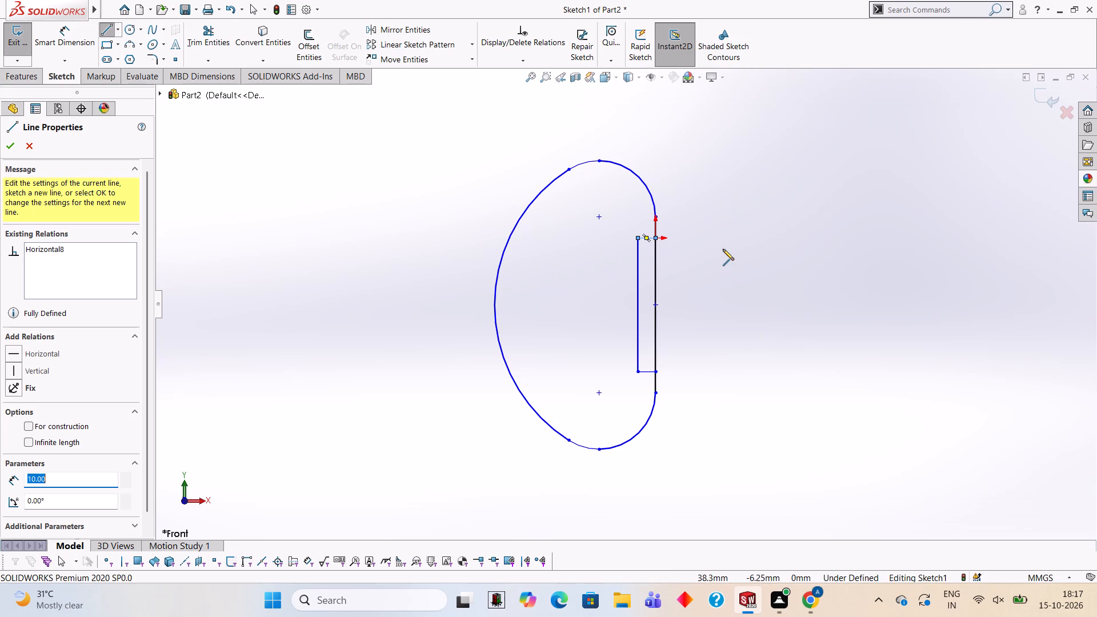
Undo the three lines of the 10 mm wide rectangular outline inside the profile.
key(ctrl+z)
key(ctrl+z)
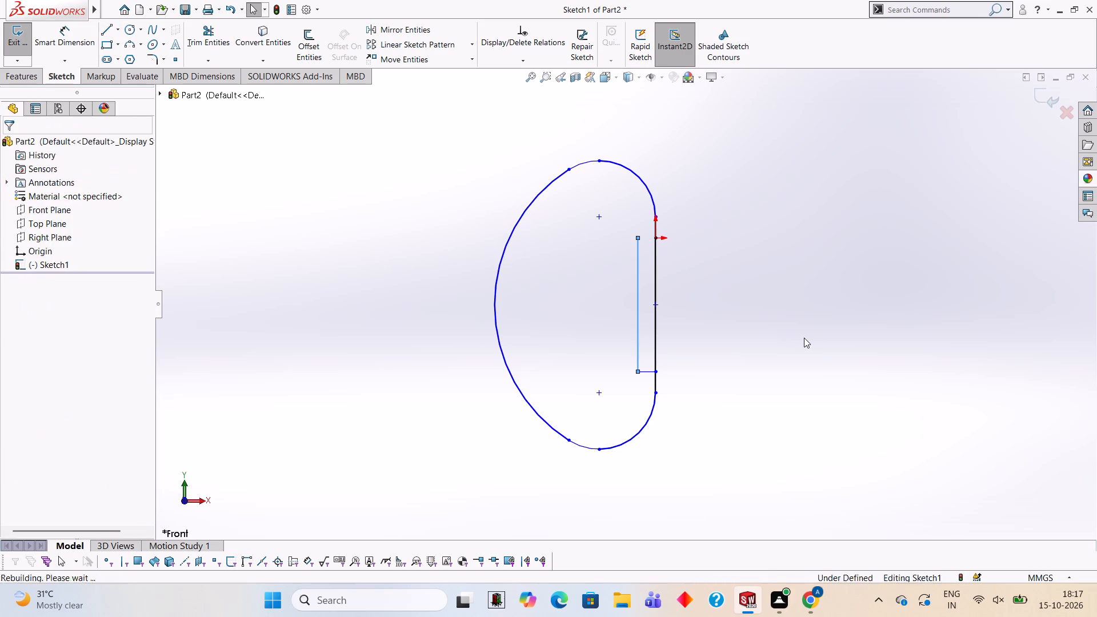
key(ctrl+z)
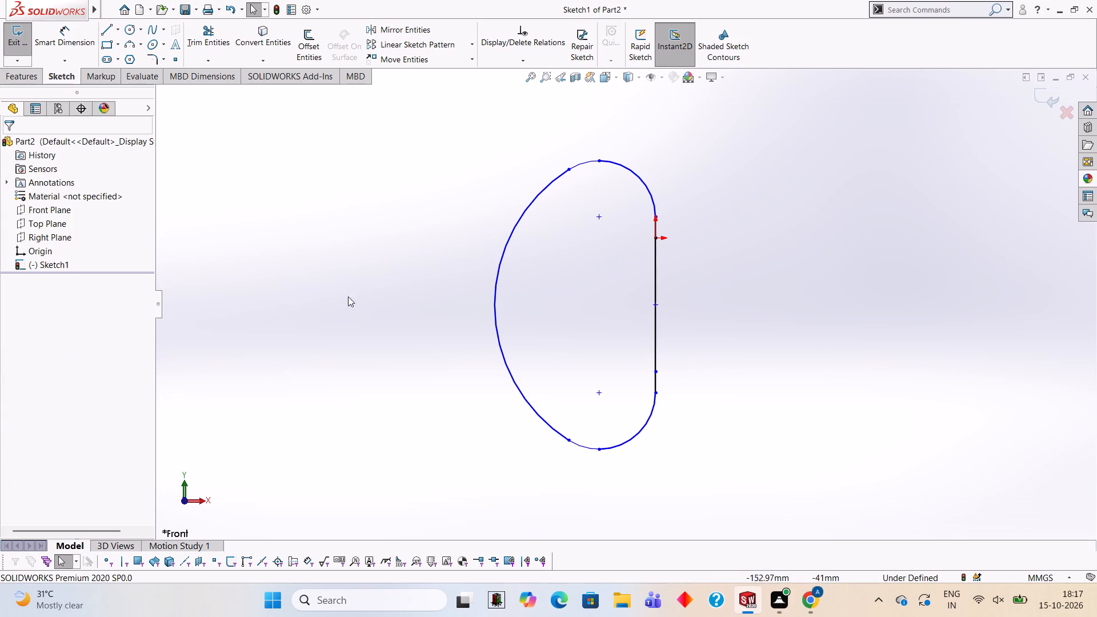
Dimension the large left arc of the profile with a radius of 88 mm.
scroll(660, 354, down, 7)
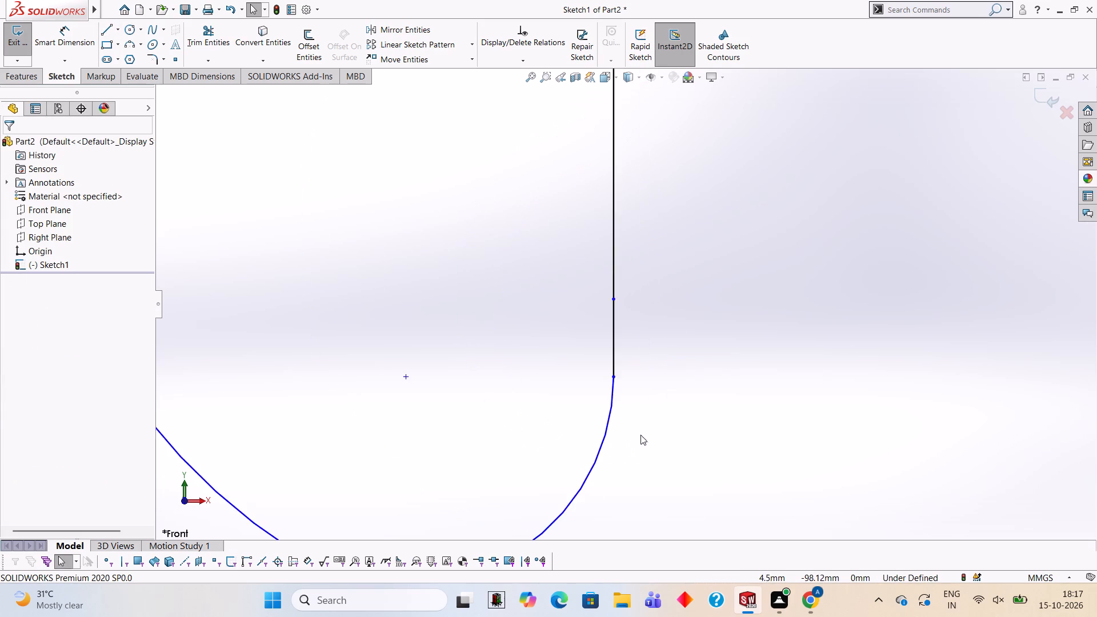
scroll(606, 396, down, 3)
scroll(646, 334, up, 13)
scroll(612, 156, down, 3)
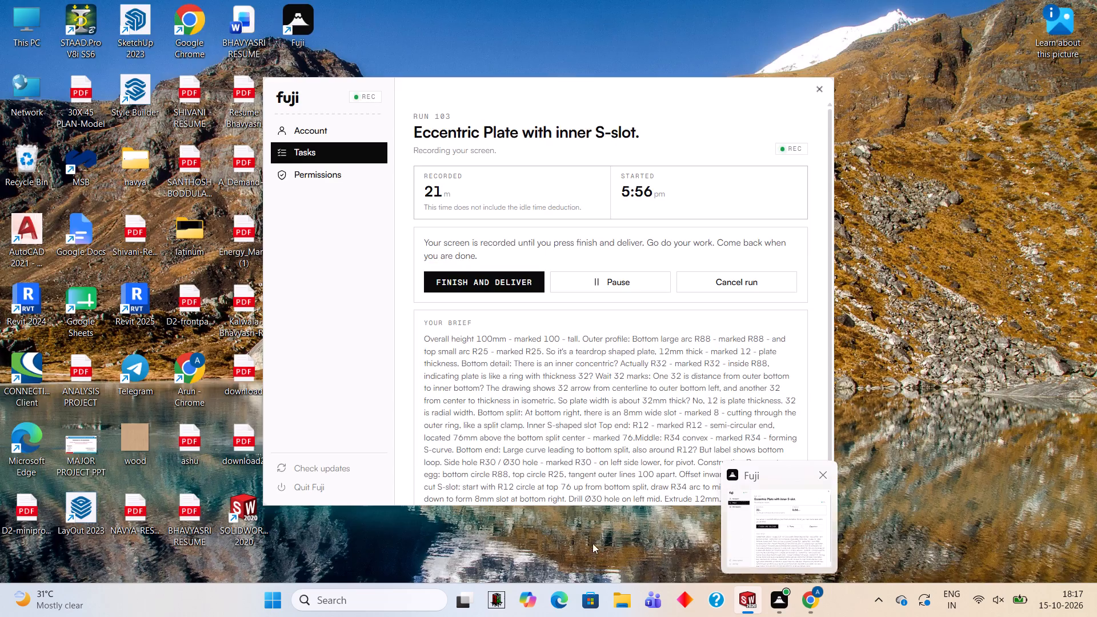
click(59, 27)
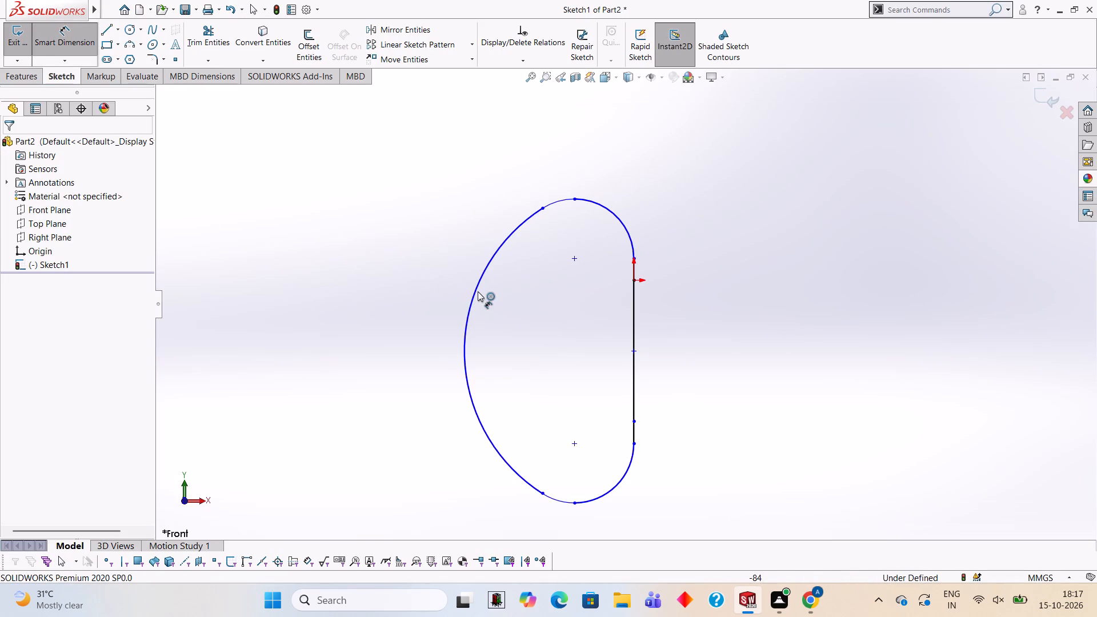
click(471, 299)
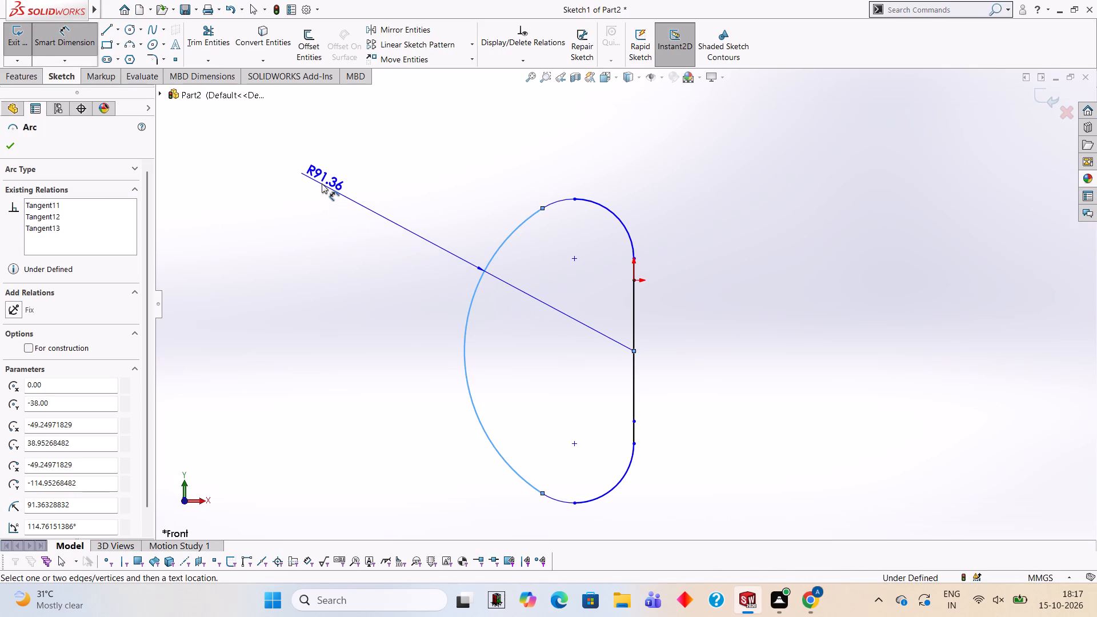
click(322, 183)
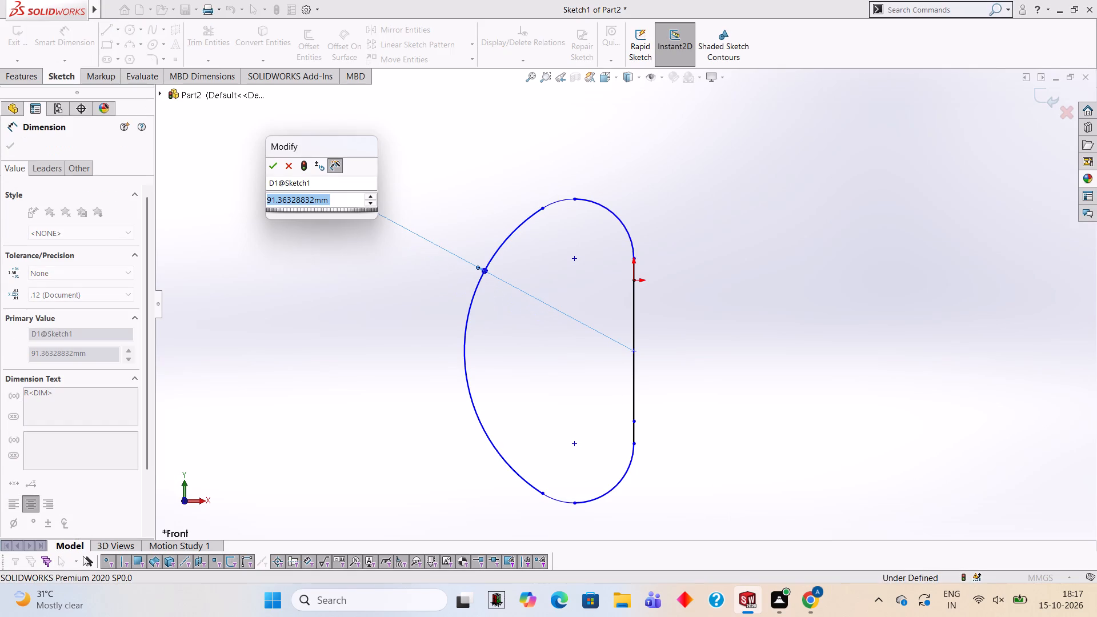
text(88)
key(Return)
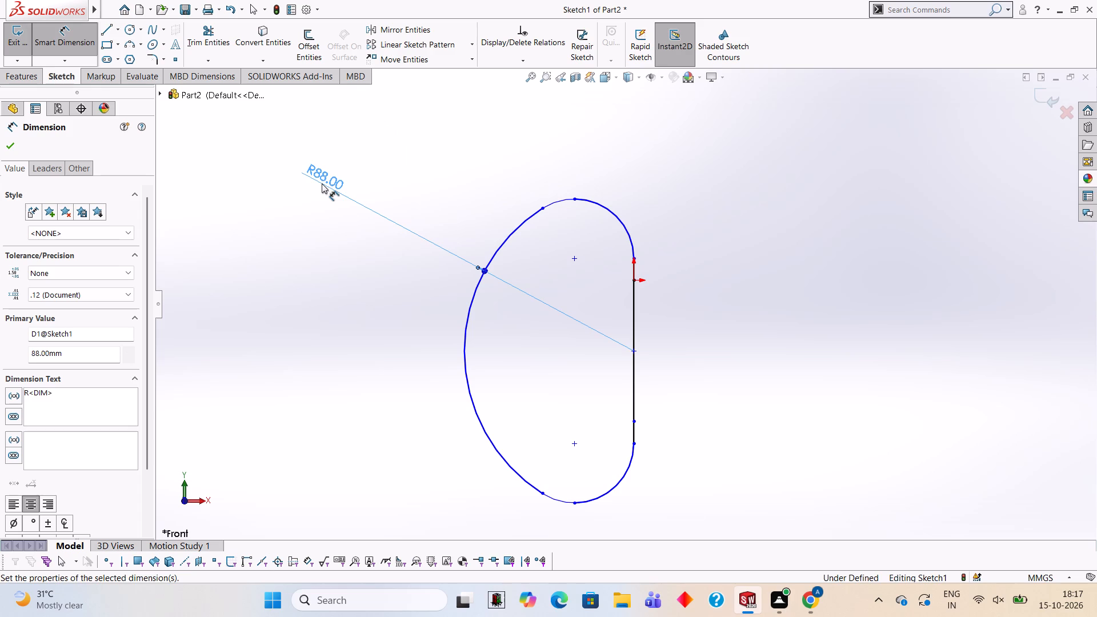
click(370, 166)
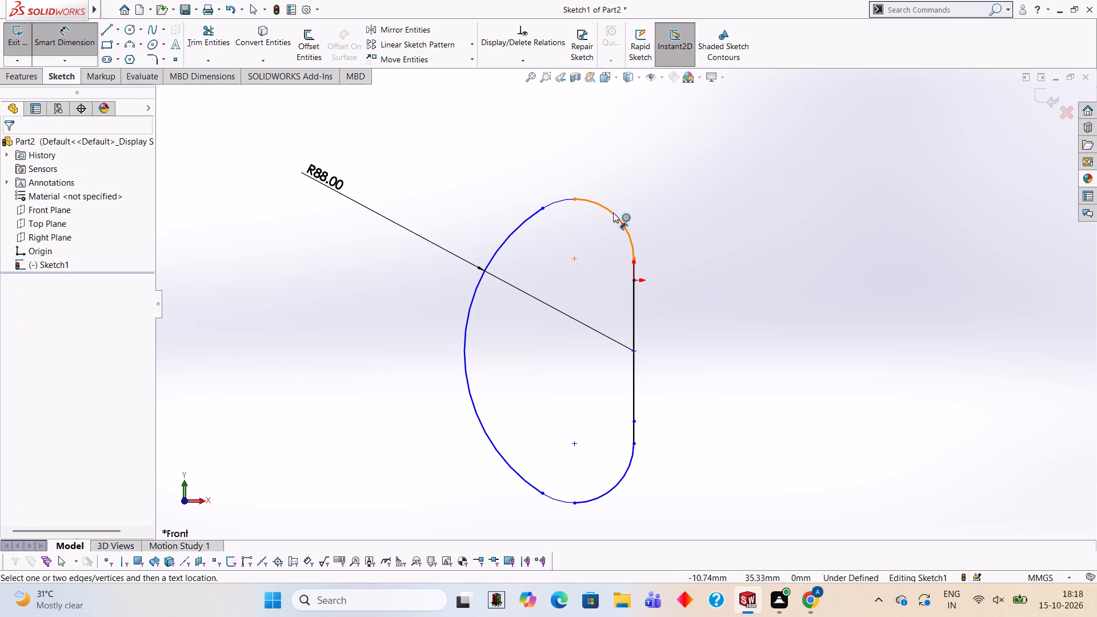
Dimension the upper and lower quarter arcs beside the vertical line with a radius of 32 mm each.
click(613, 213)
click(680, 152)
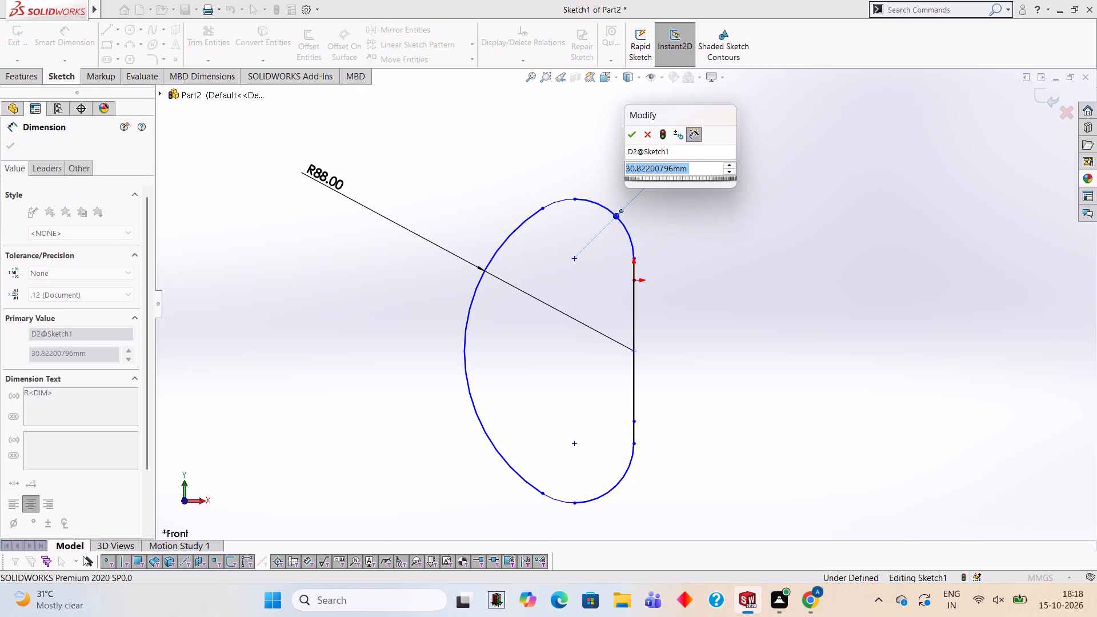
text(32)
key(Return)
click(701, 221)
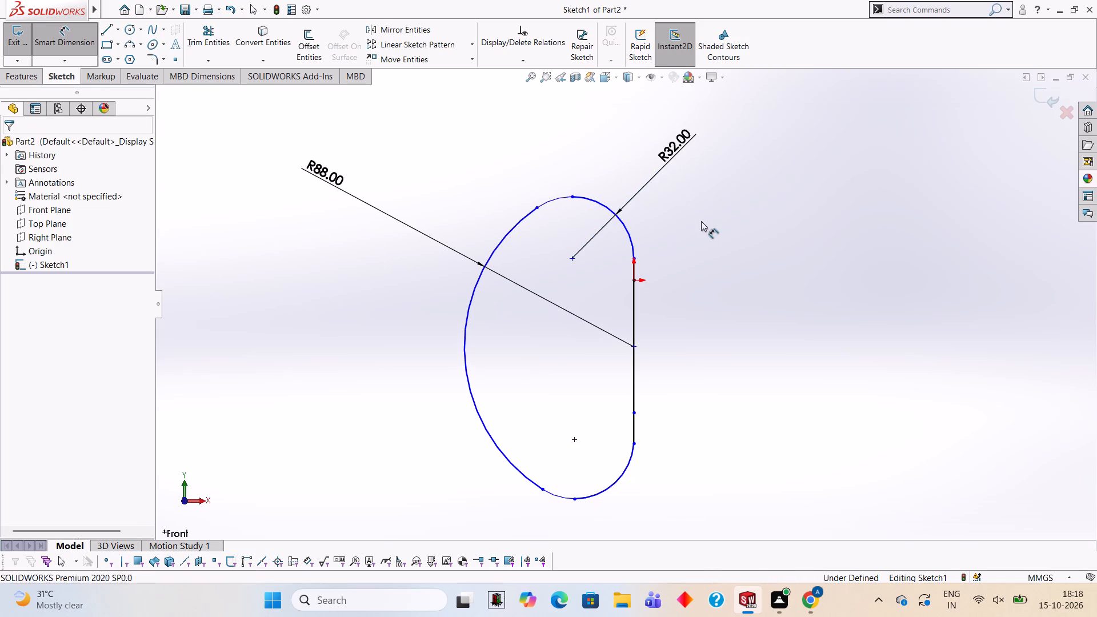
click(615, 485)
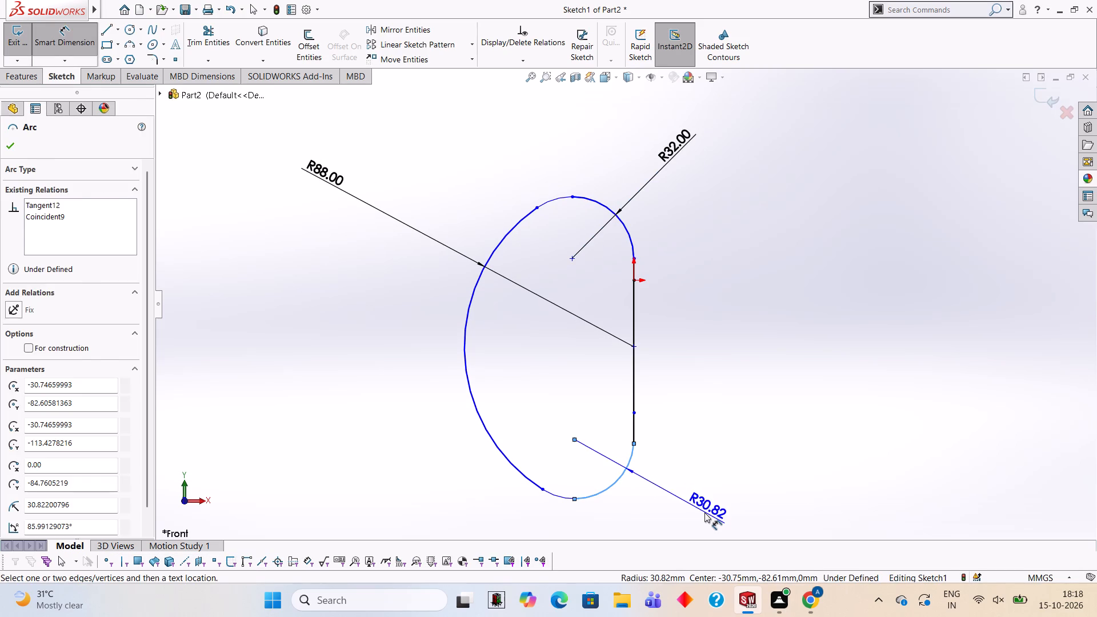
click(704, 512)
text(32)
key(Return)
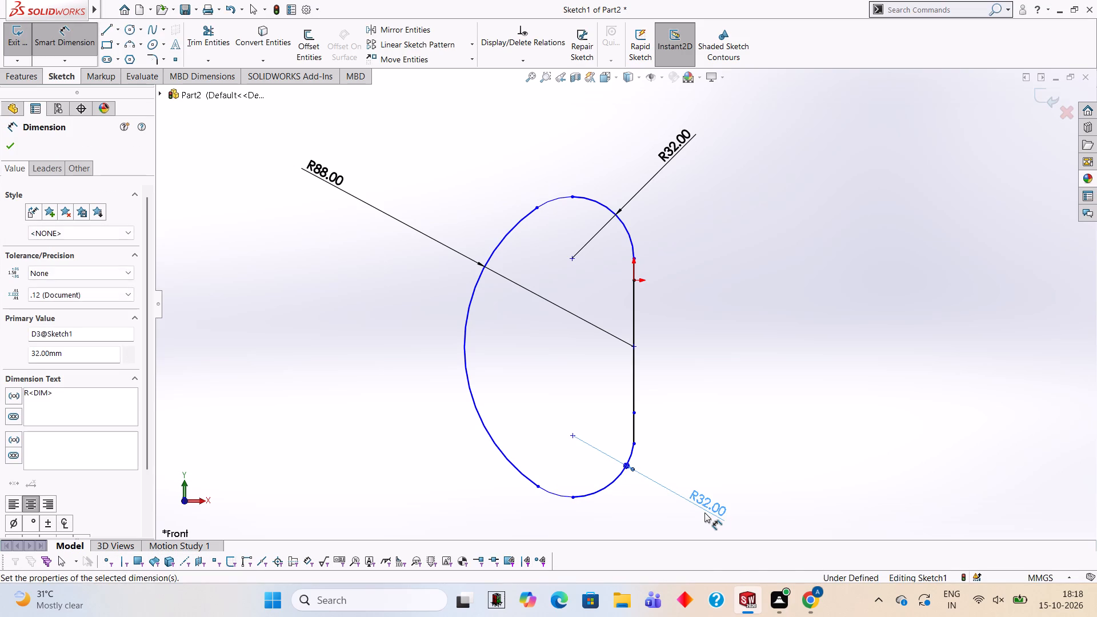
double_click(763, 423)
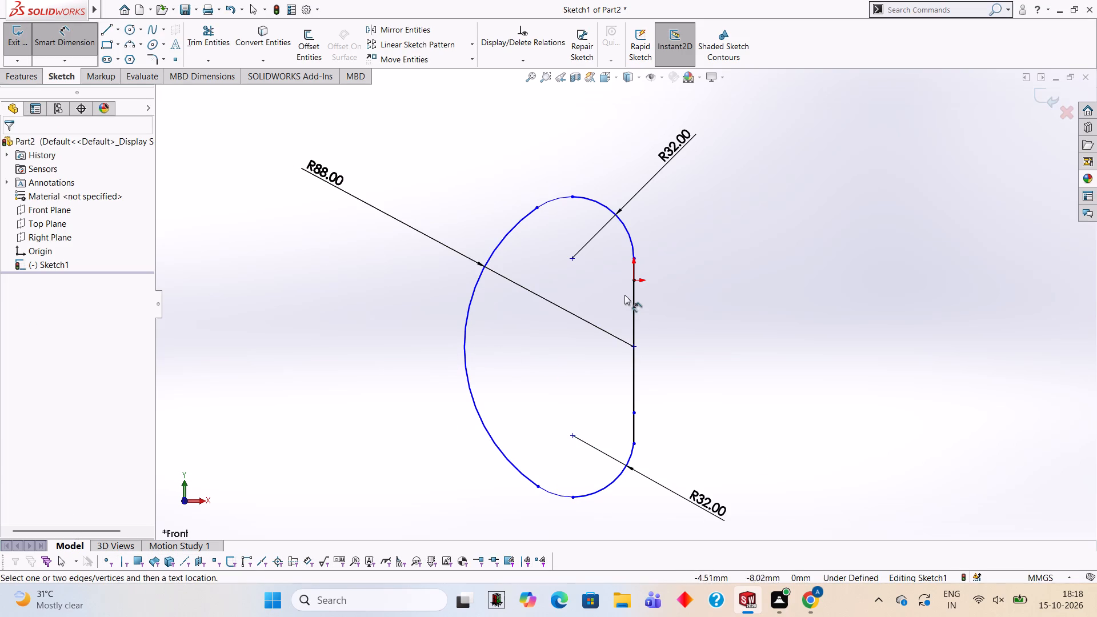
Dimension the vertical distance between the quarter arcs' endpoints on the straight side as 100 mm.
click(634, 259)
click(632, 444)
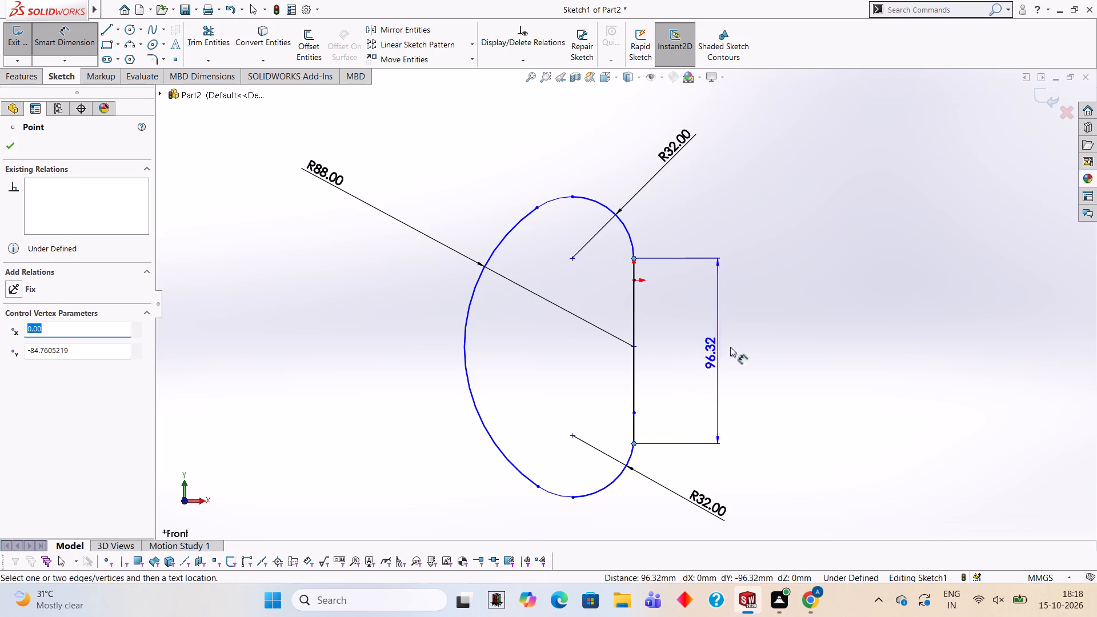
click(782, 351)
text(100)
key(Return)
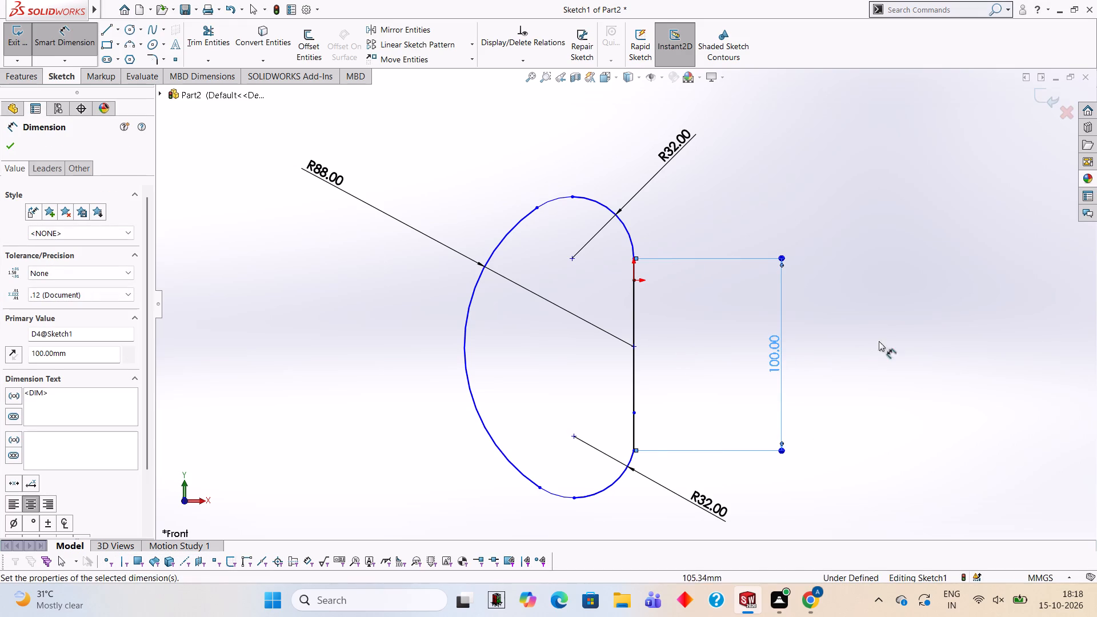
double_click(903, 324)
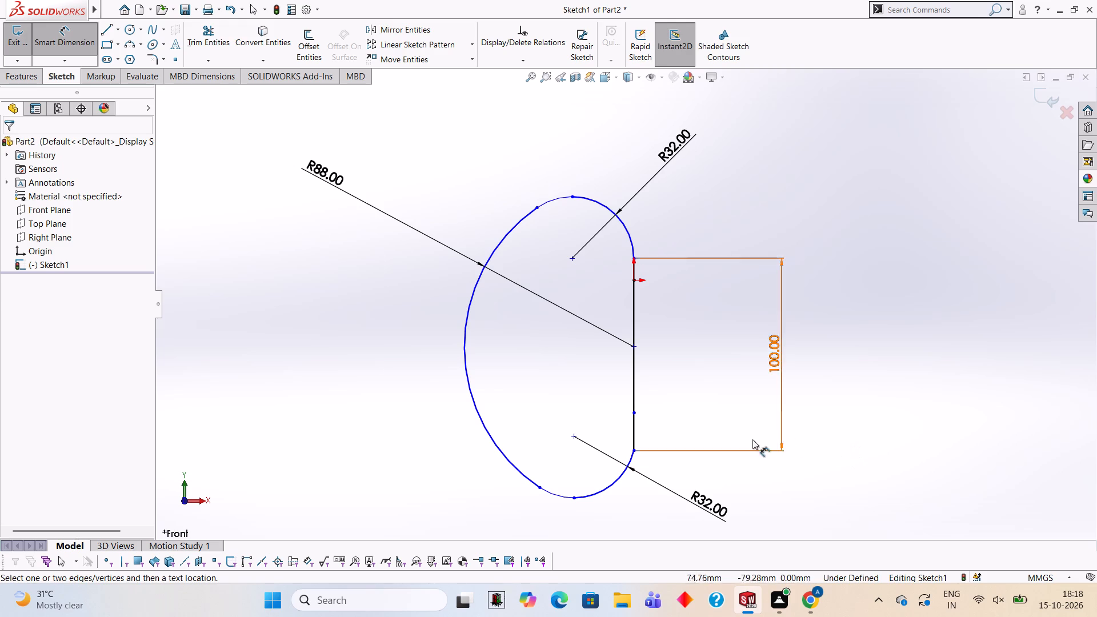
Dimension the distance from the origin down to the vertical line's lower inner point as 76 mm.
click(635, 281)
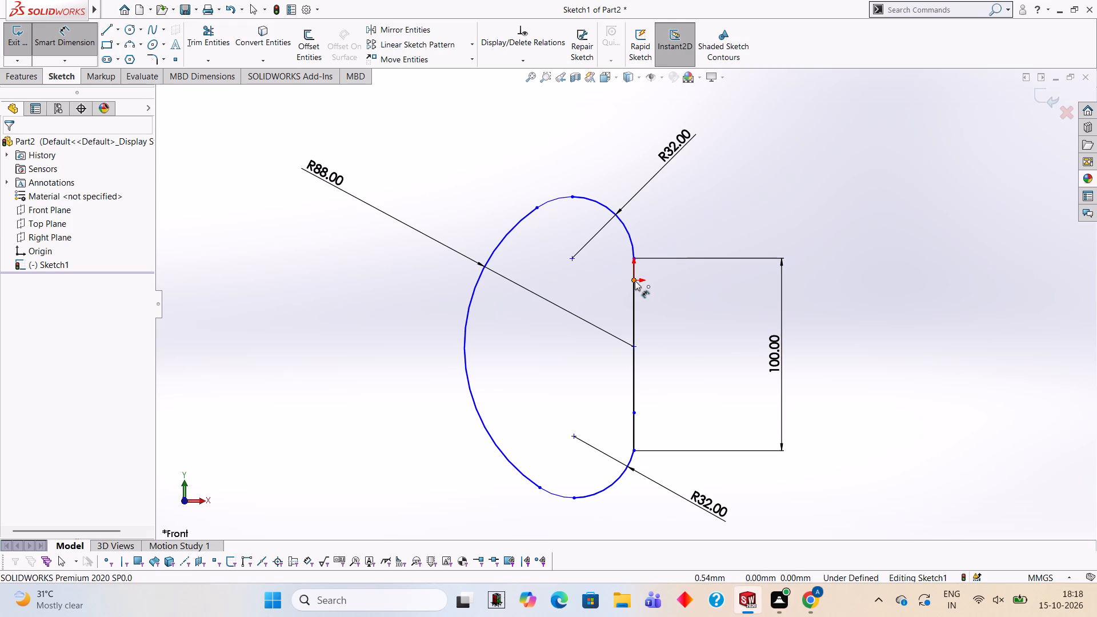
click(635, 412)
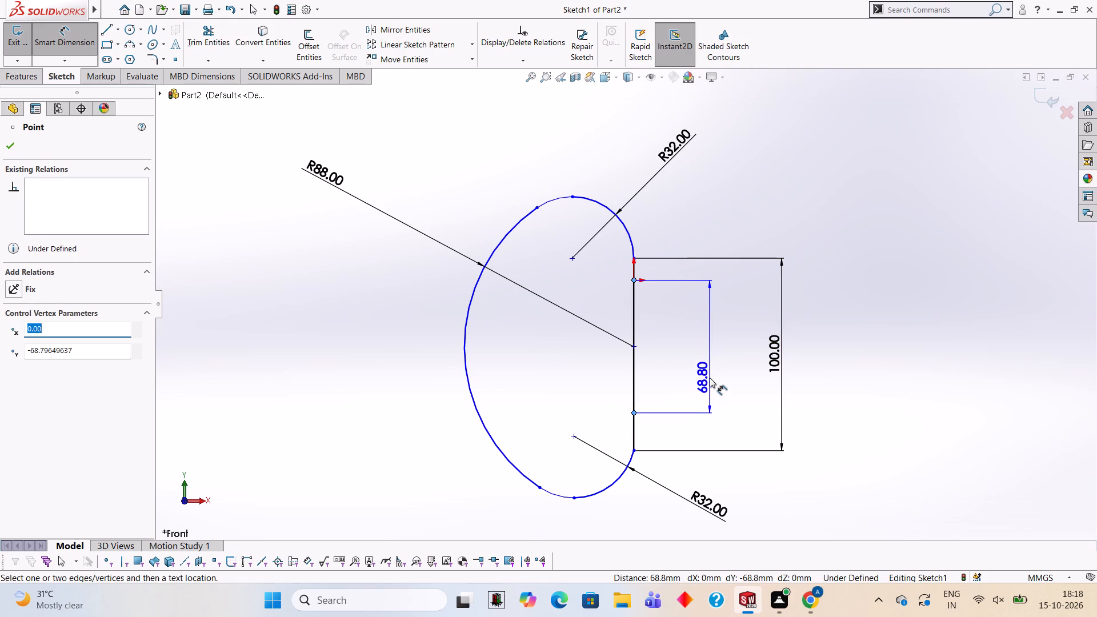
click(710, 378)
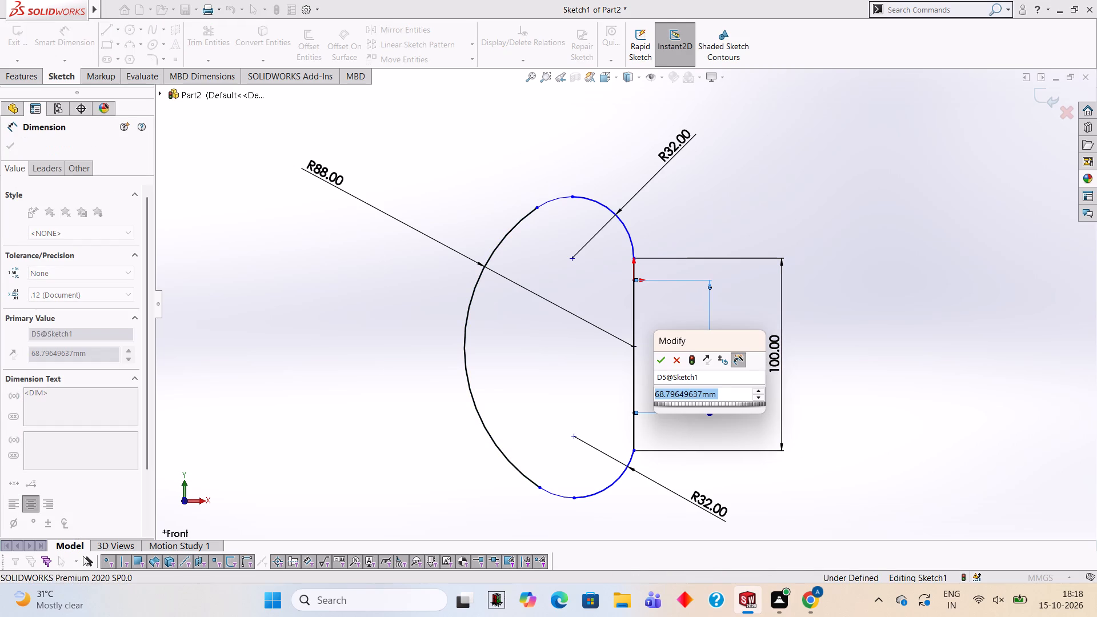
text(76)
key(Return)
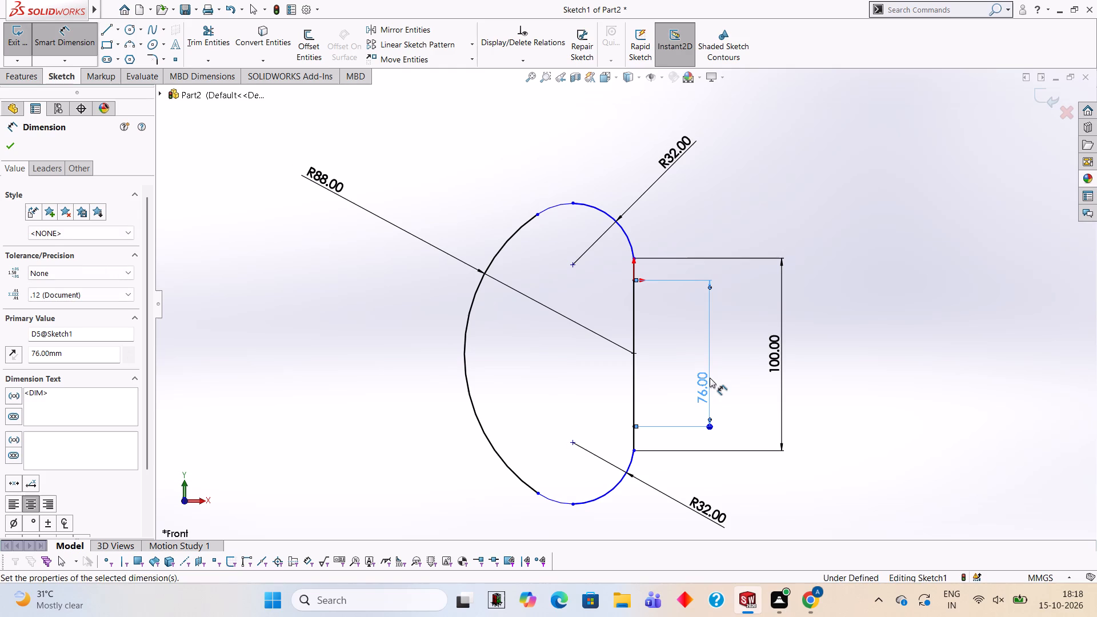
click(883, 295)
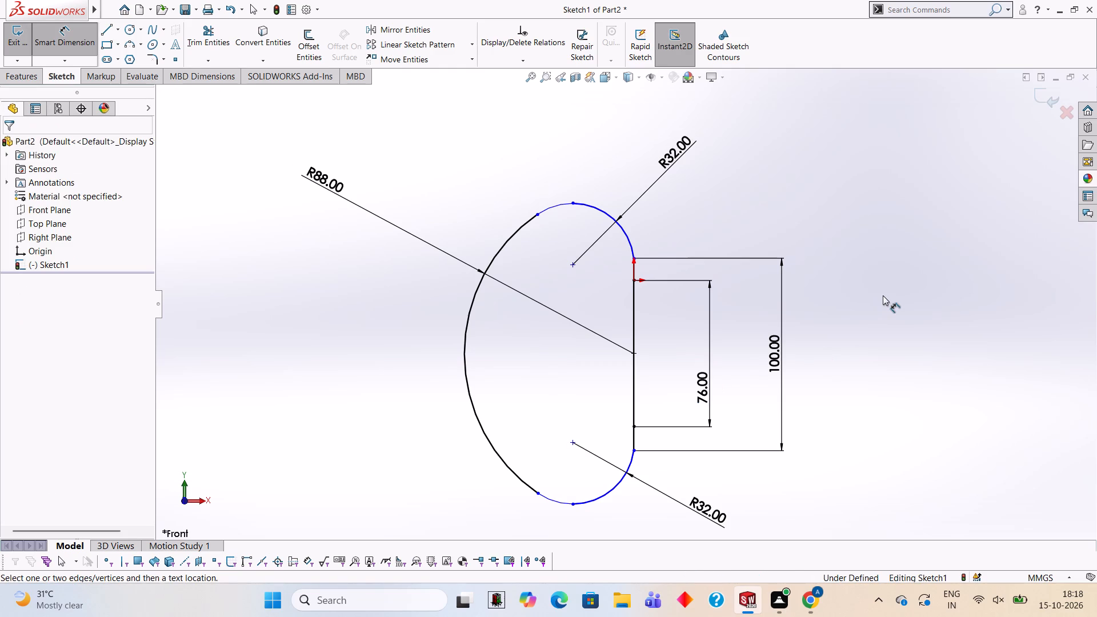
Dimension the vertical distance between the lower quarter arc's end on the straight side and the large arc's lower end, keeping its drawn value.
scroll(667, 405, up, 2)
scroll(667, 405, down, 2)
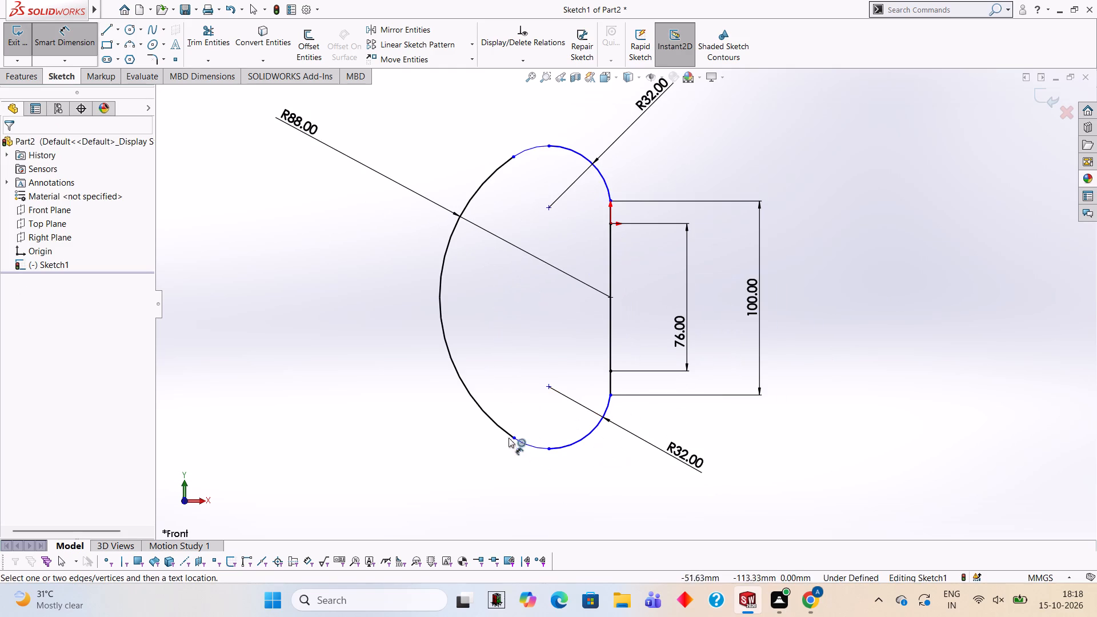
click(610, 396)
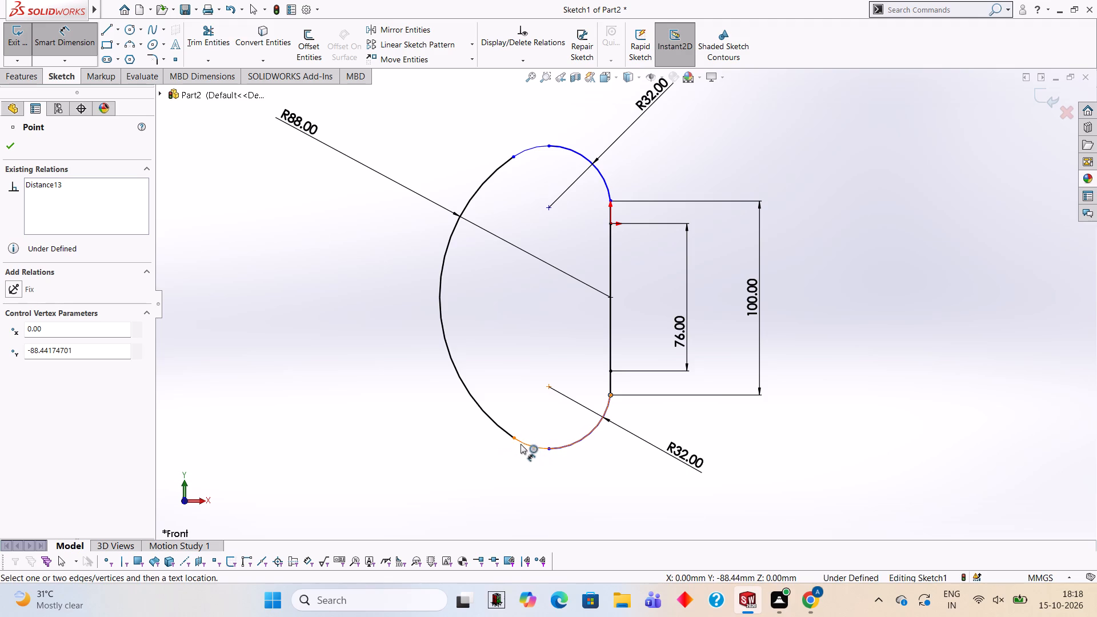
click(516, 440)
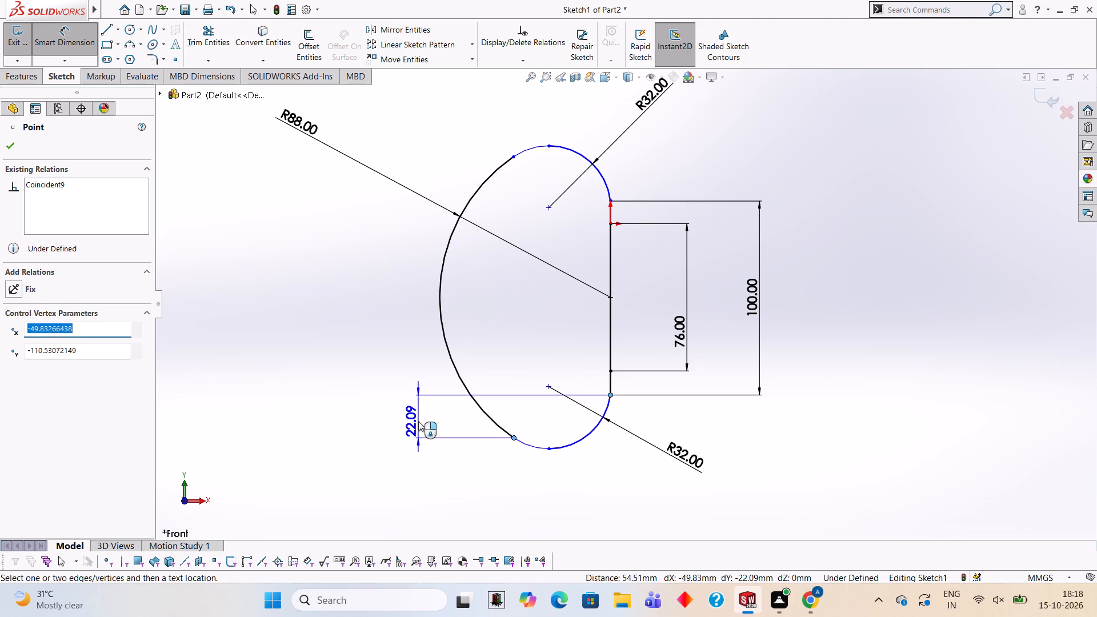
click(418, 421)
click(370, 401)
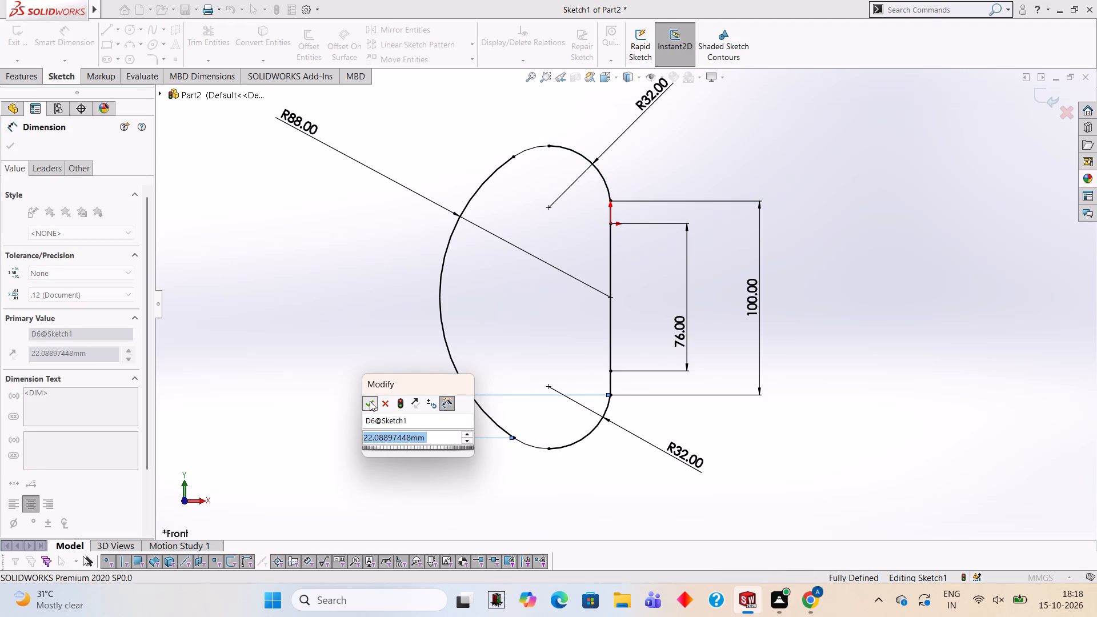
click(369, 309)
scroll(519, 272, up, 2)
scroll(522, 273, down, 1)
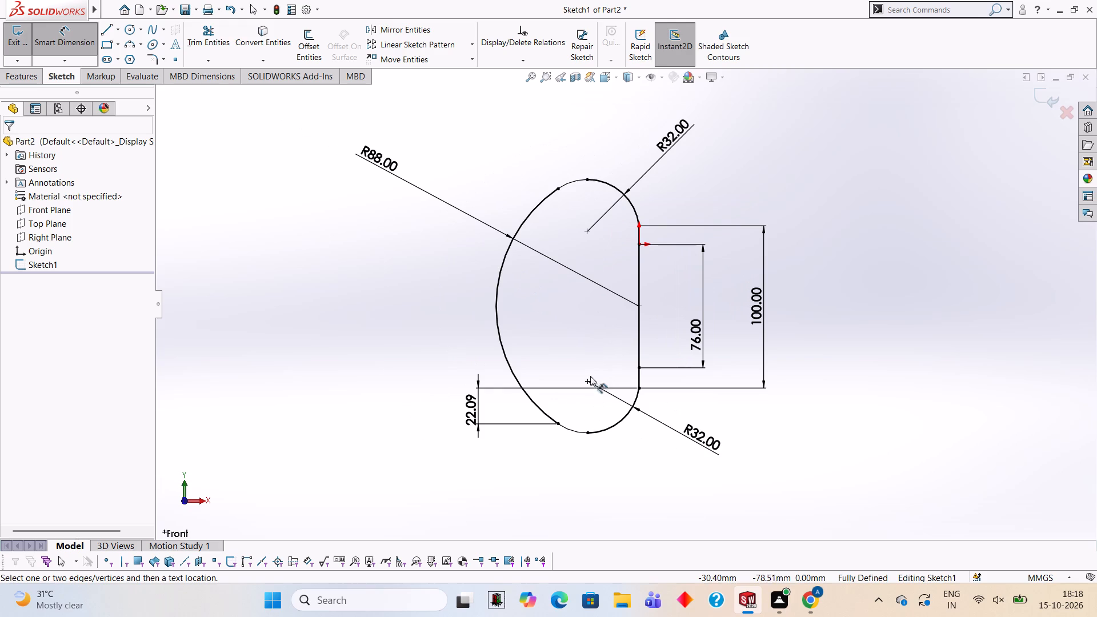
Extrude the closed profile region as a blind boss 12 mm deep.
click(26, 81)
click(26, 45)
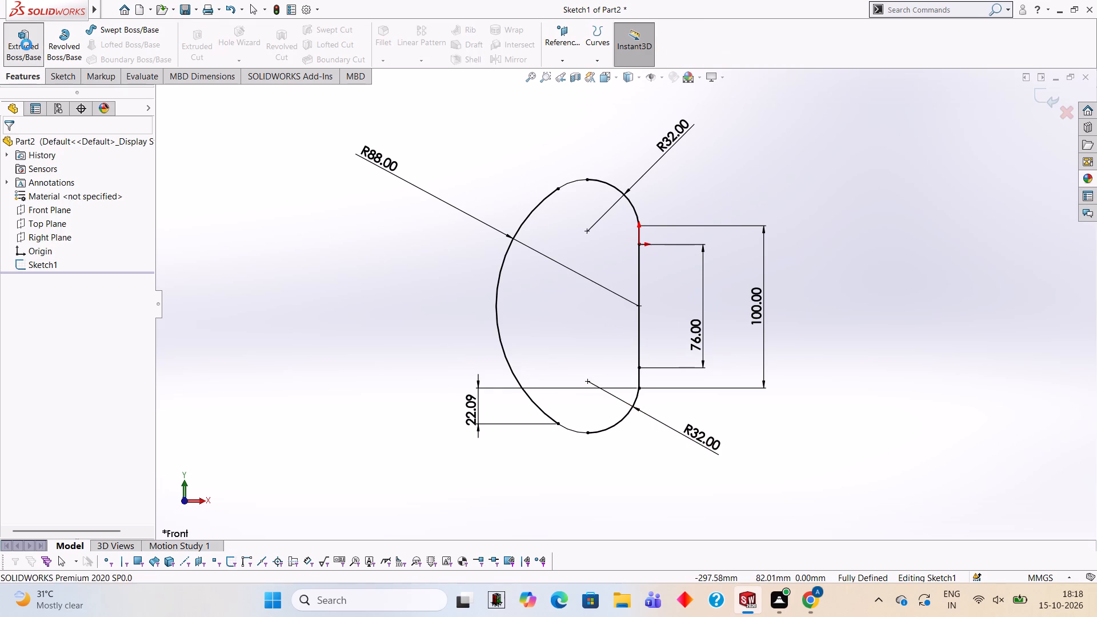
click(580, 286)
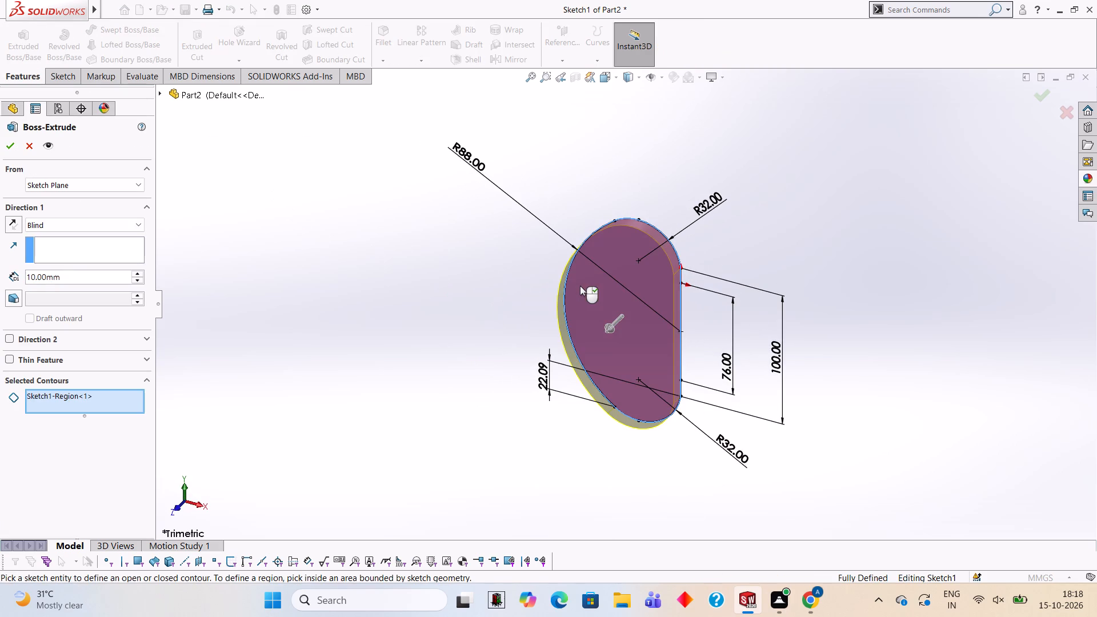
click(86, 278)
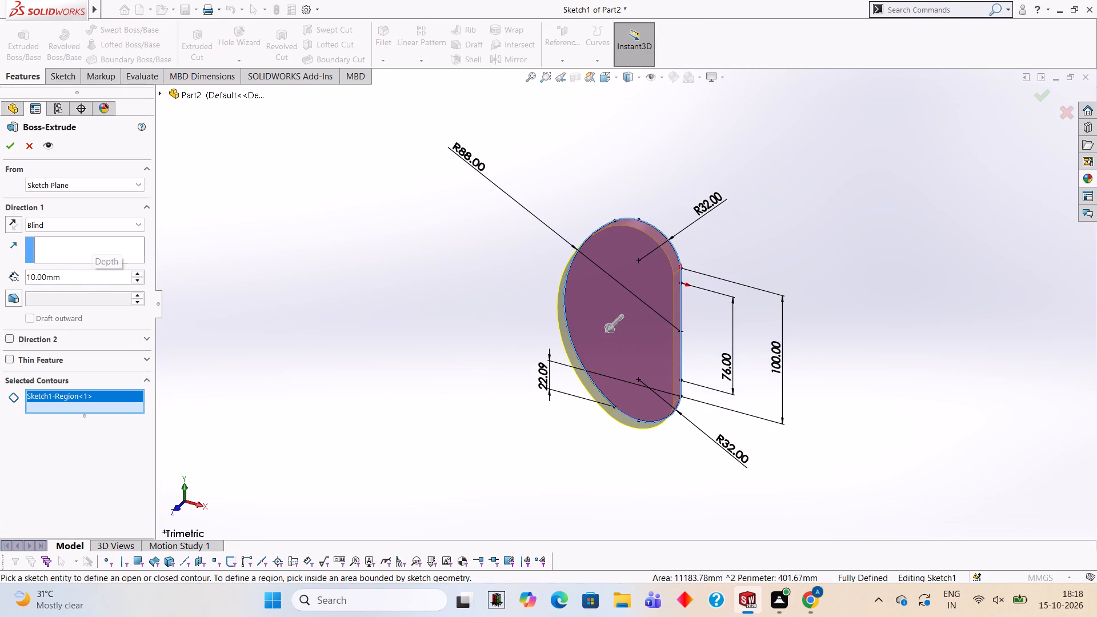
key(BackSpace)
key(BackSpace)
key(BackSpace)
key(BackSpace)
key(BackSpace)
key(BackSpace)
key(BackSpace)
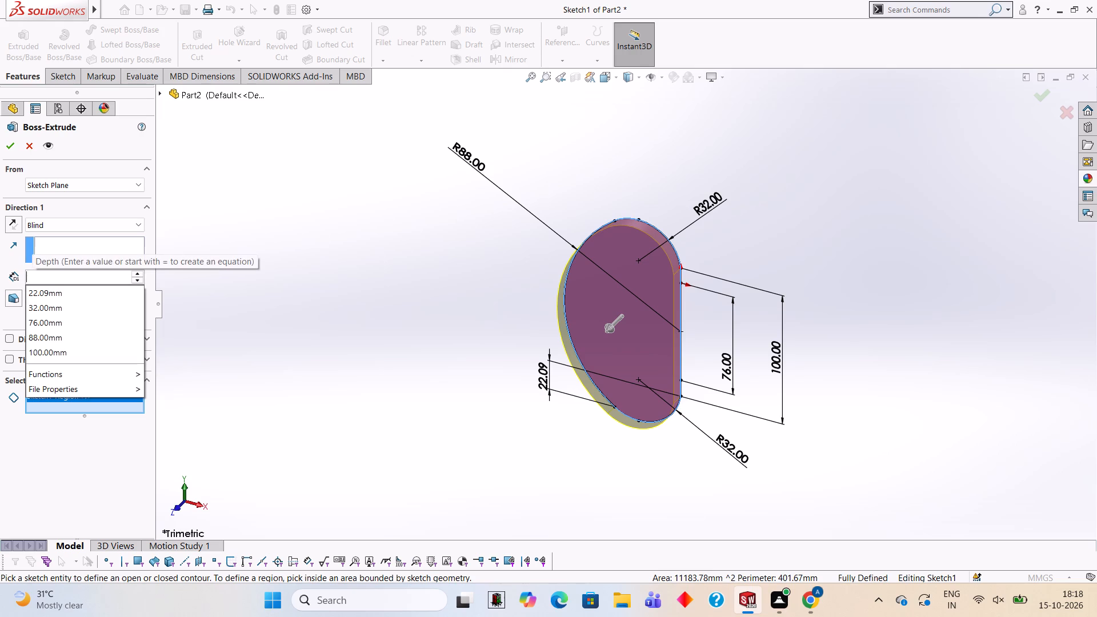
text(12)
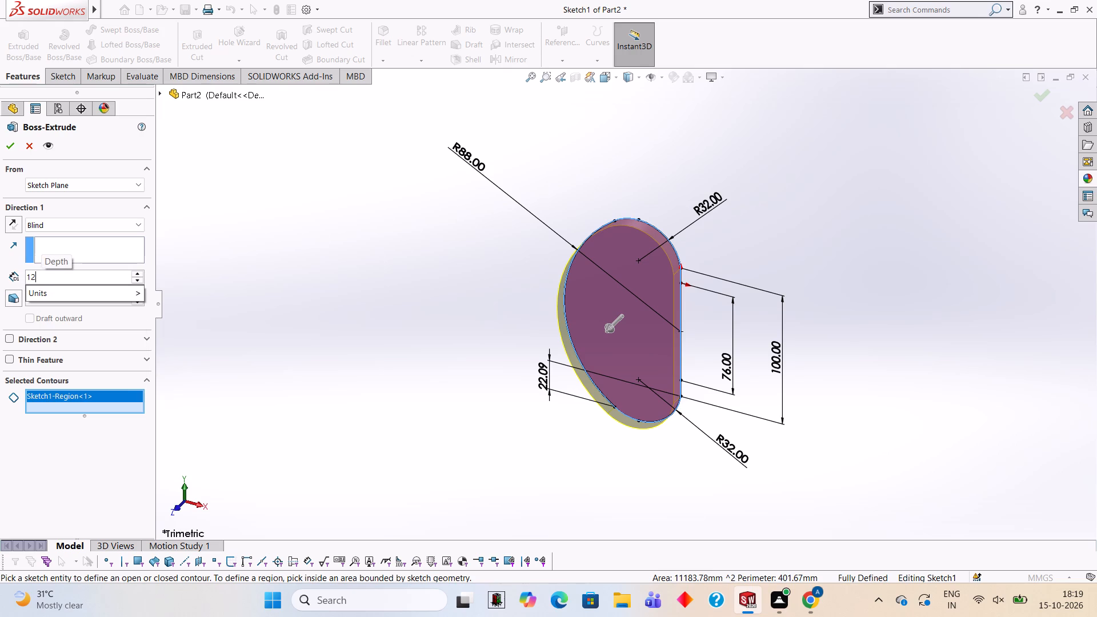
key(Return)
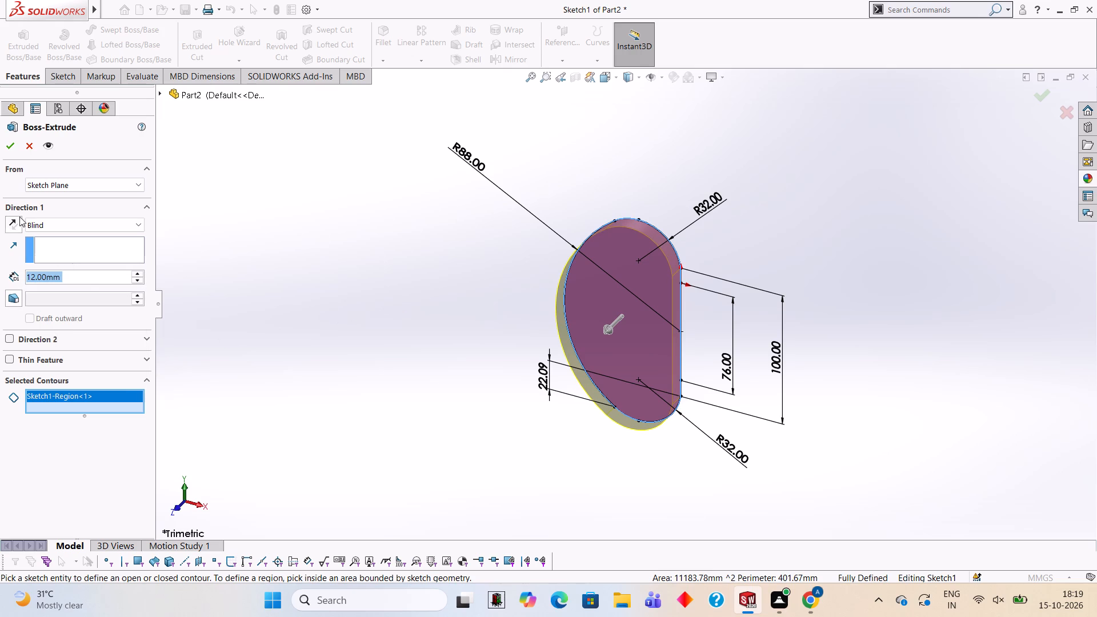
click(7, 140)
click(354, 227)
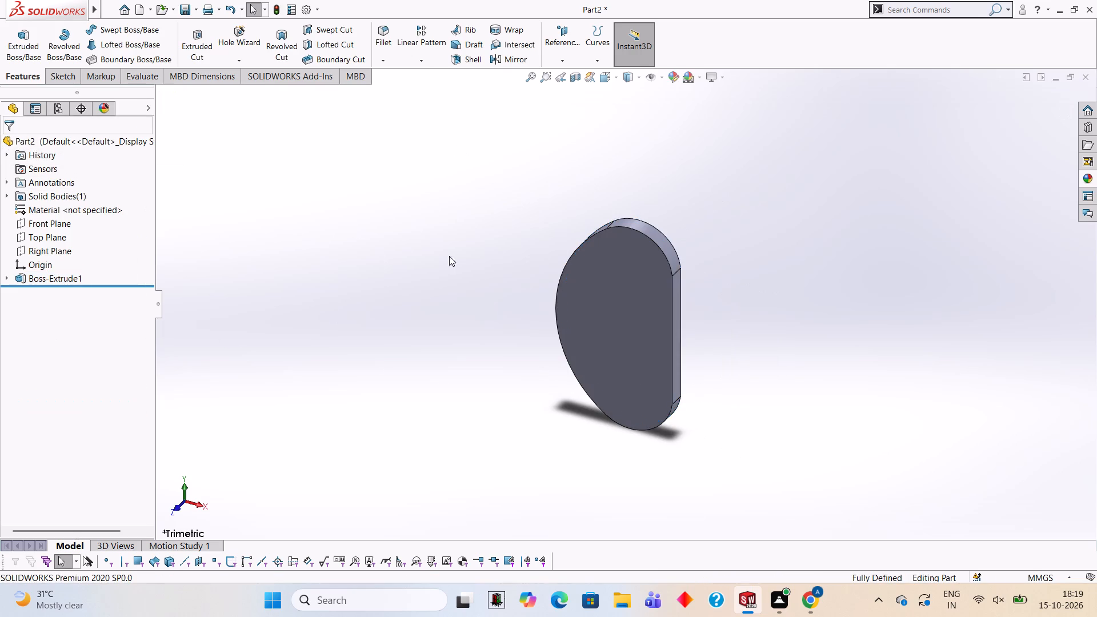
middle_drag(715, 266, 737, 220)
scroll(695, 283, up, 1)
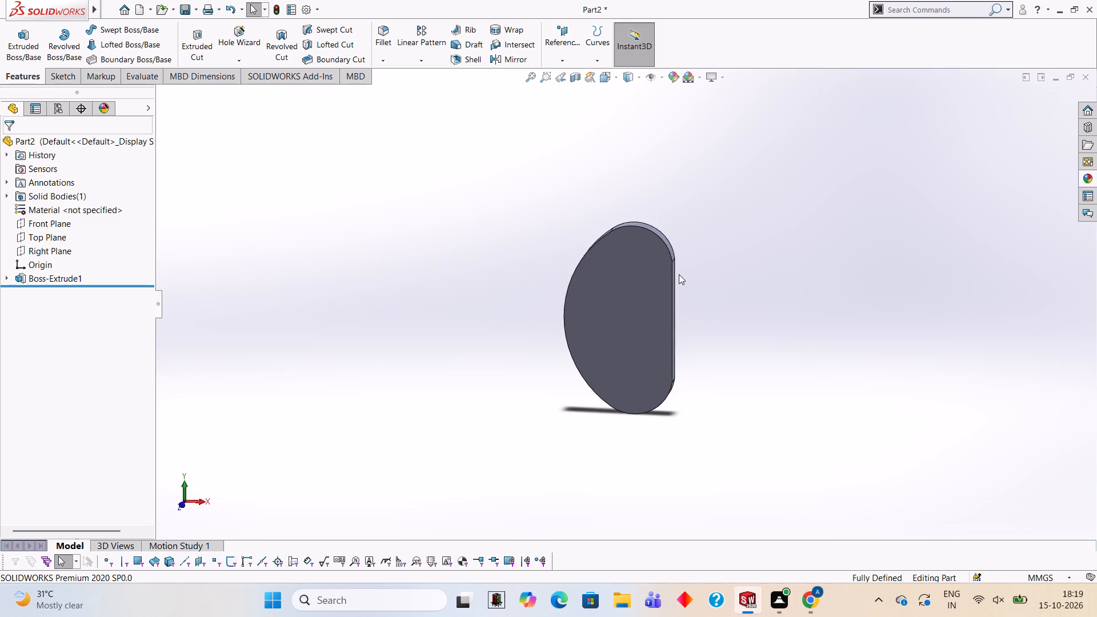
Start a sketch on the plate's front face and draw a 62 mm horizontal line inward from the straight edge's midpoint.
scroll(679, 274, down, 2)
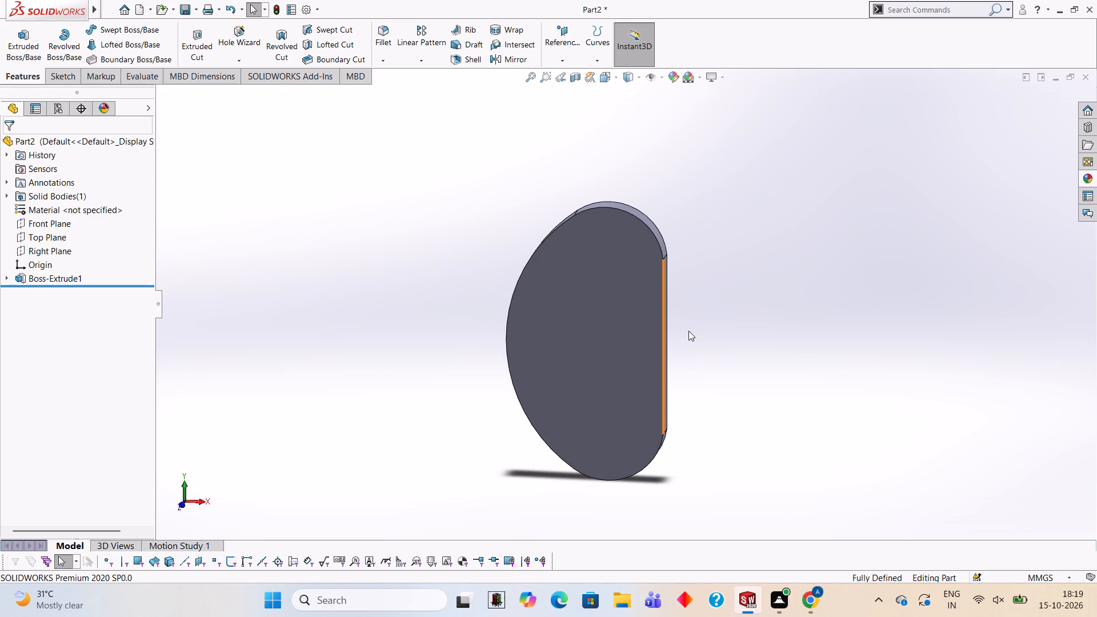
click(576, 340)
click(628, 309)
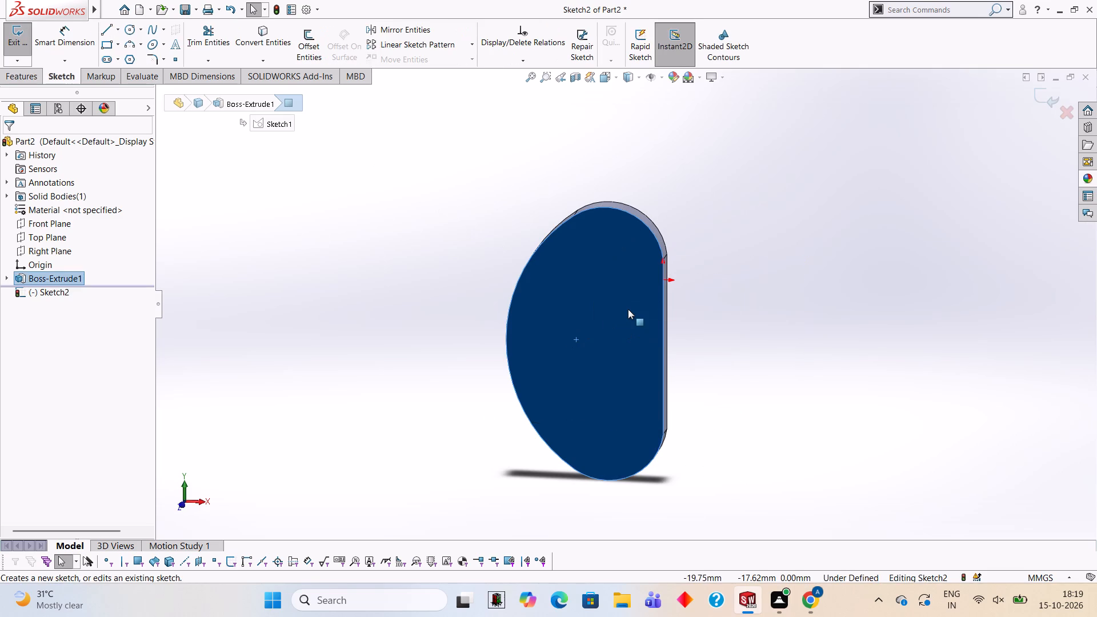
key(ctrl+8)
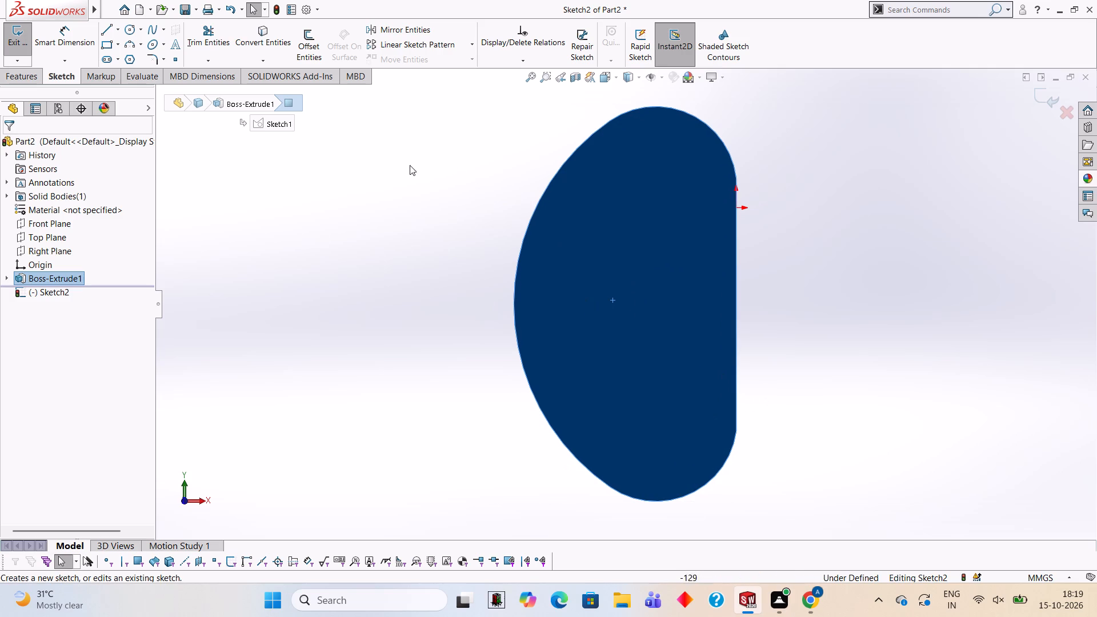
click(110, 27)
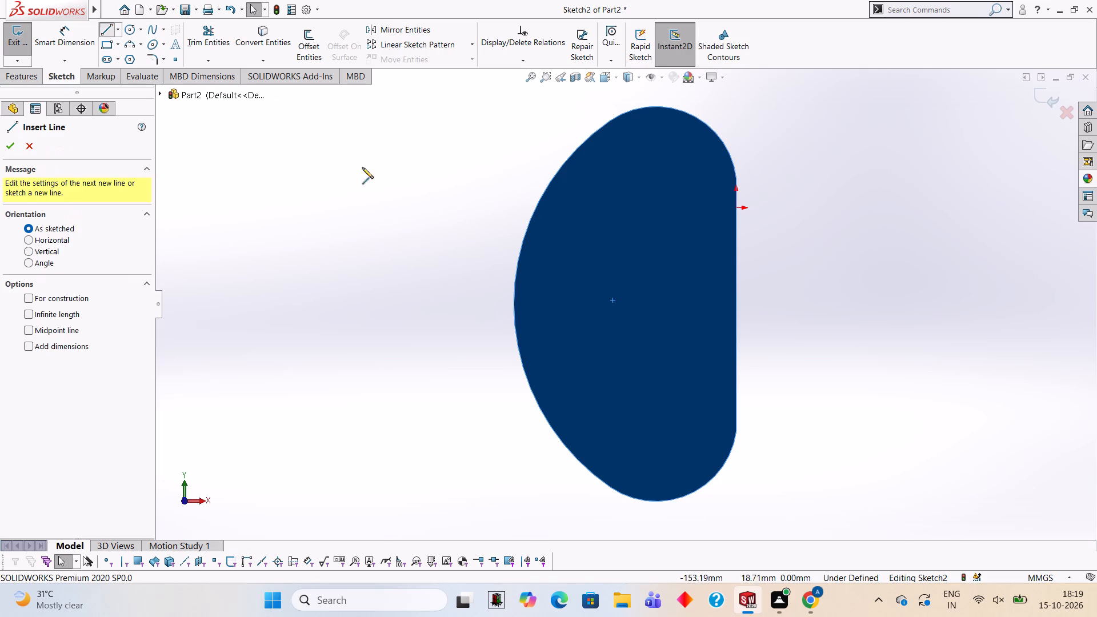
click(735, 304)
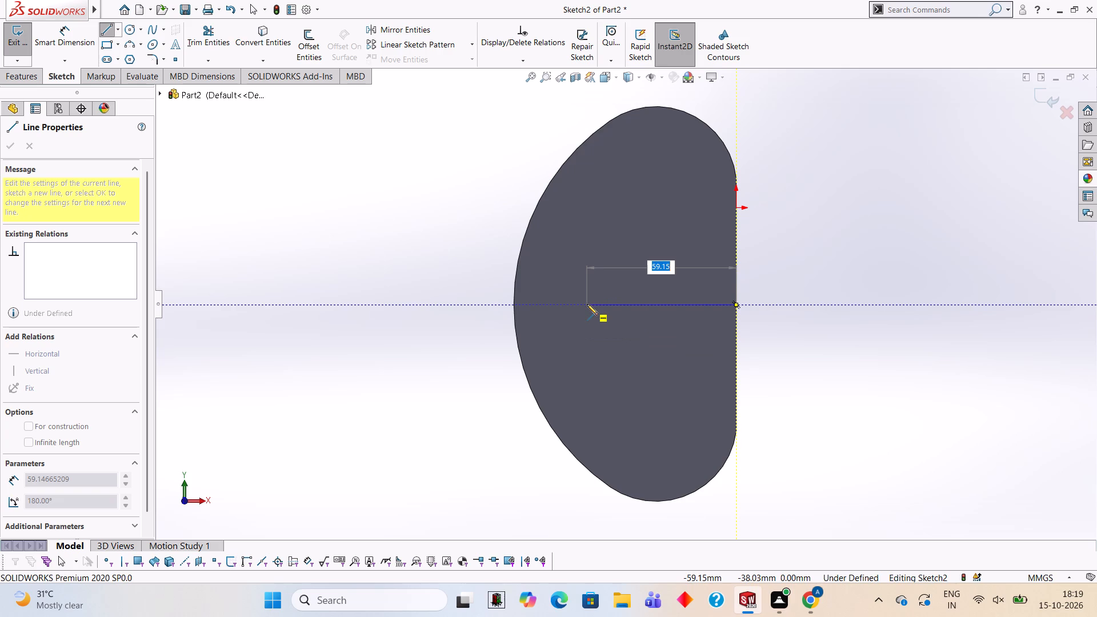
text(62)
key(Return)
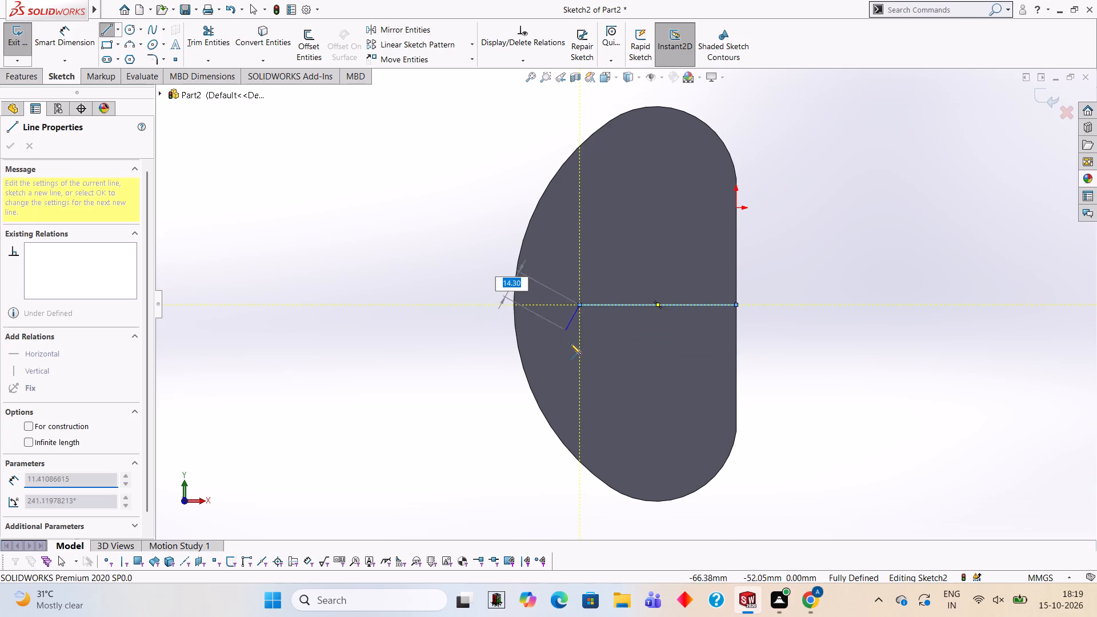
key(Escape)
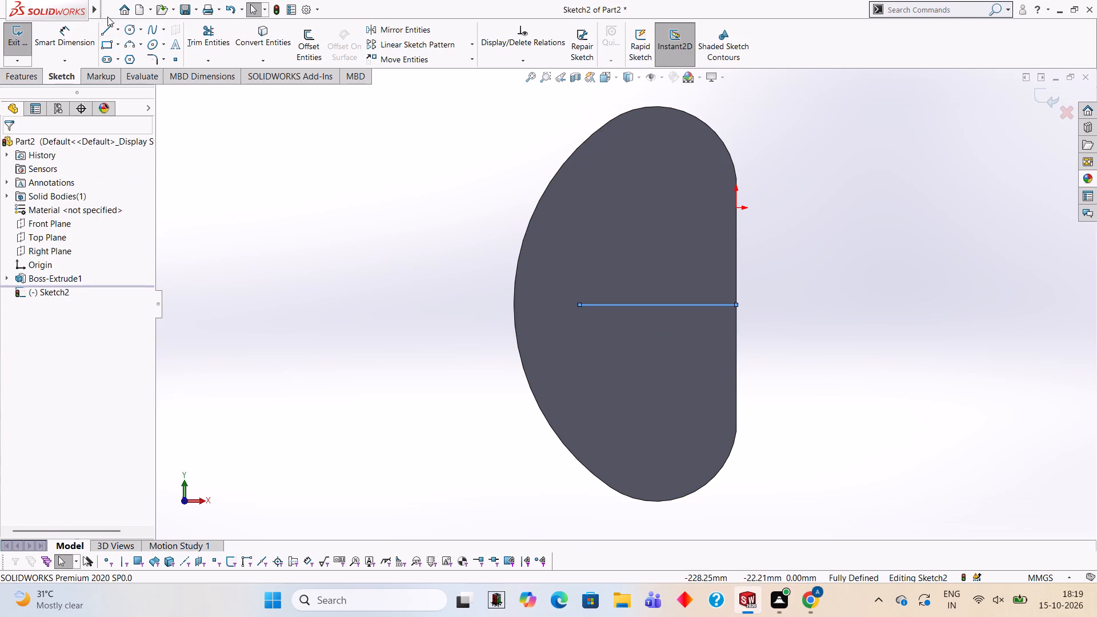
Sketch a circle of 15 mm radius centred on the inner end of the horizontal line.
click(132, 29)
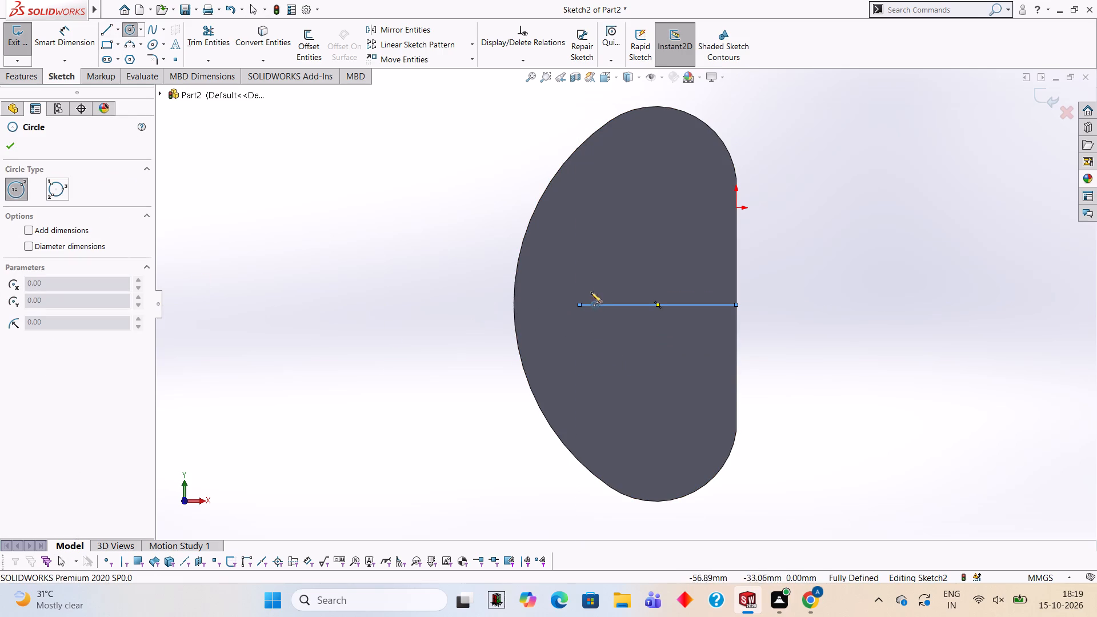
scroll(581, 308, down, 2)
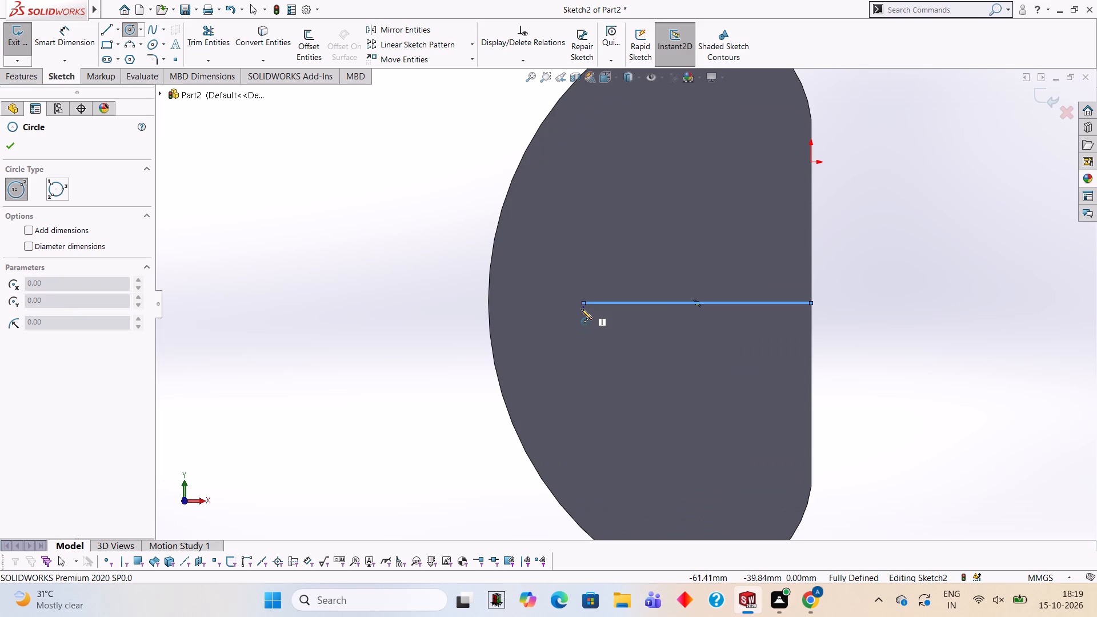
click(583, 302)
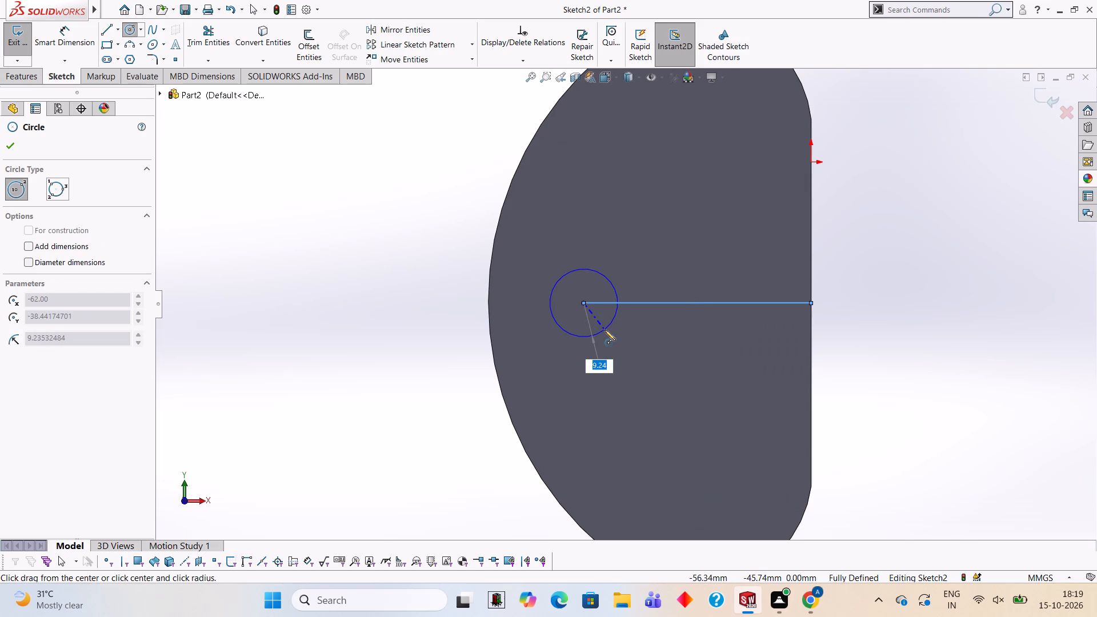
text(15)
key(Return)
scroll(680, 294, up, 3)
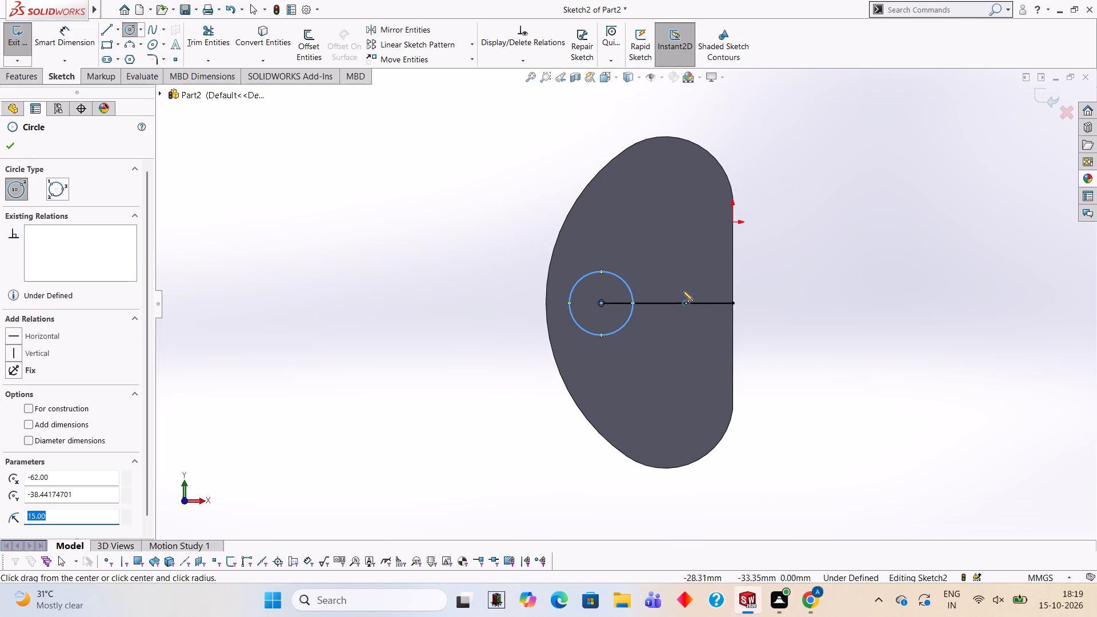
Dimension the circle's diameter, accepting 30 mm.
click(49, 42)
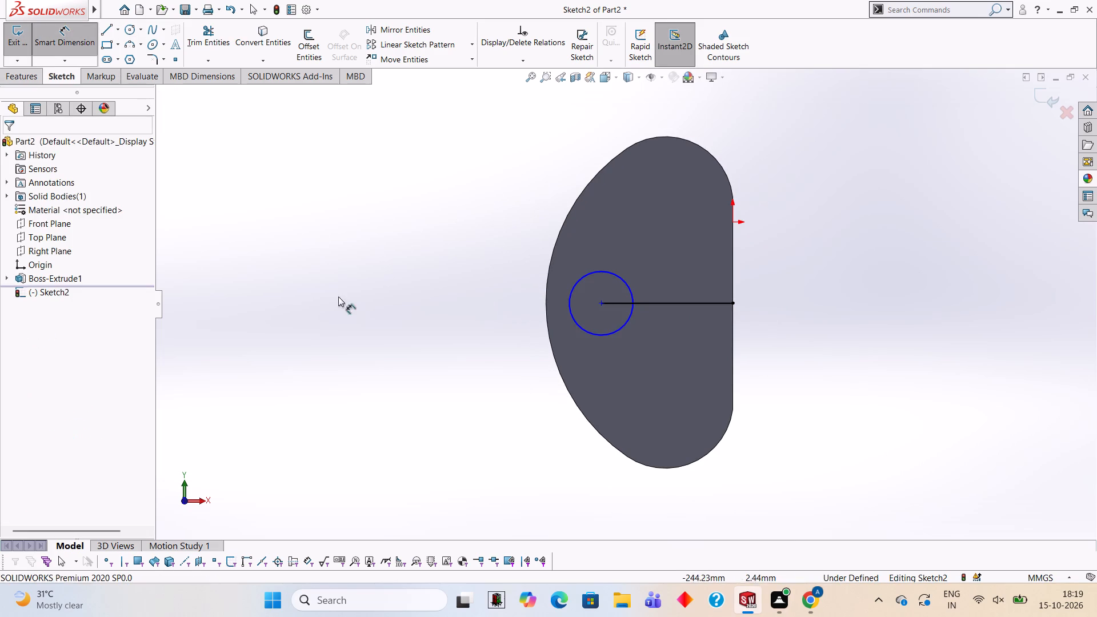
click(583, 331)
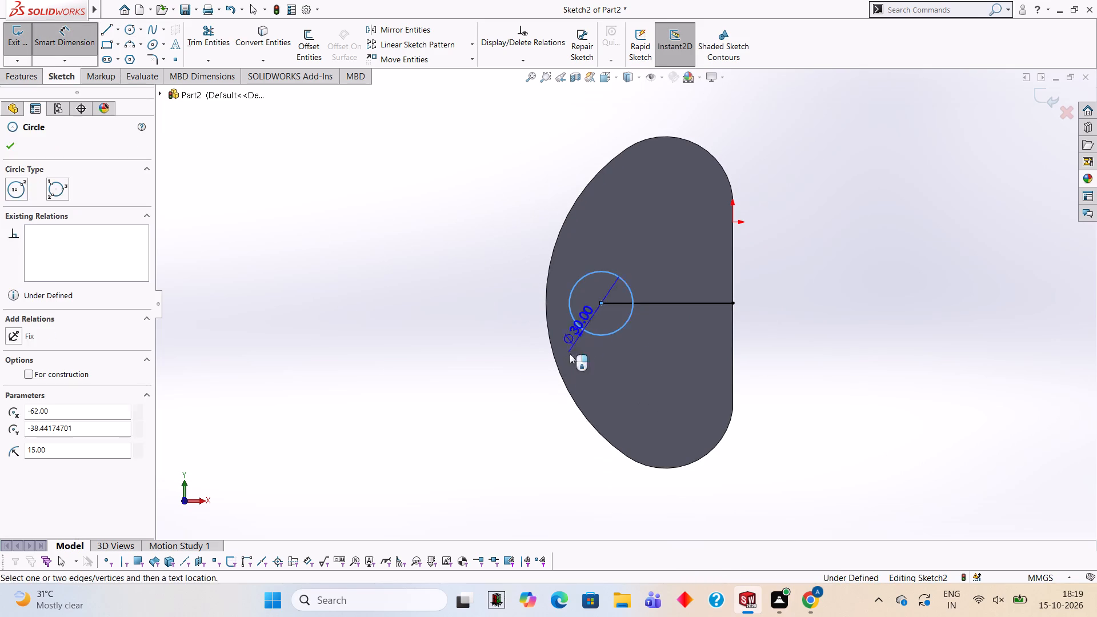
click(467, 406)
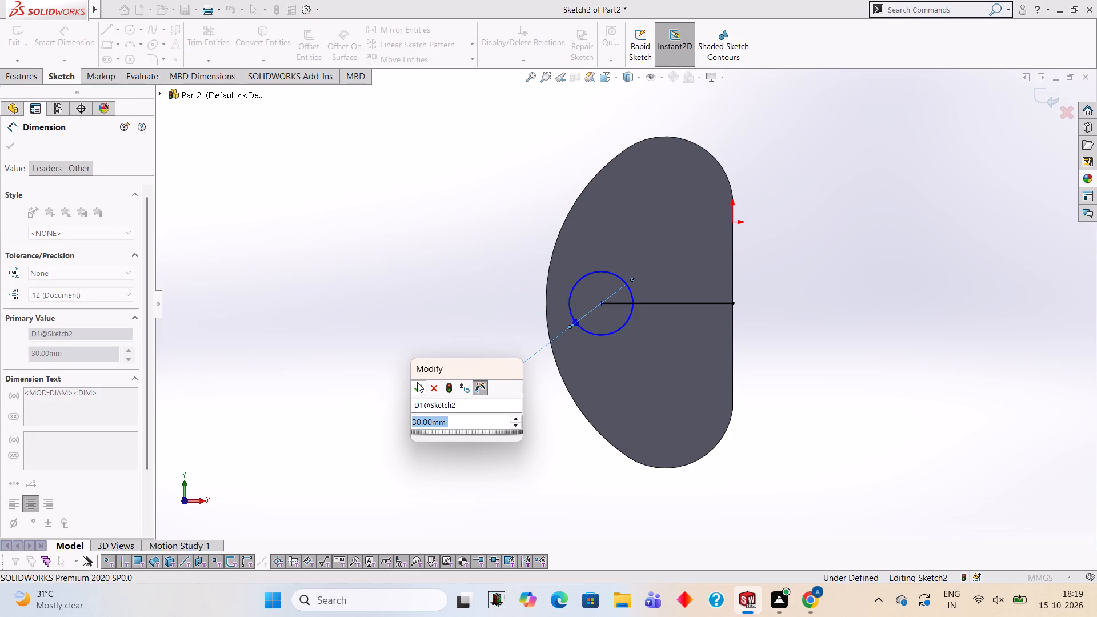
click(417, 382)
click(430, 274)
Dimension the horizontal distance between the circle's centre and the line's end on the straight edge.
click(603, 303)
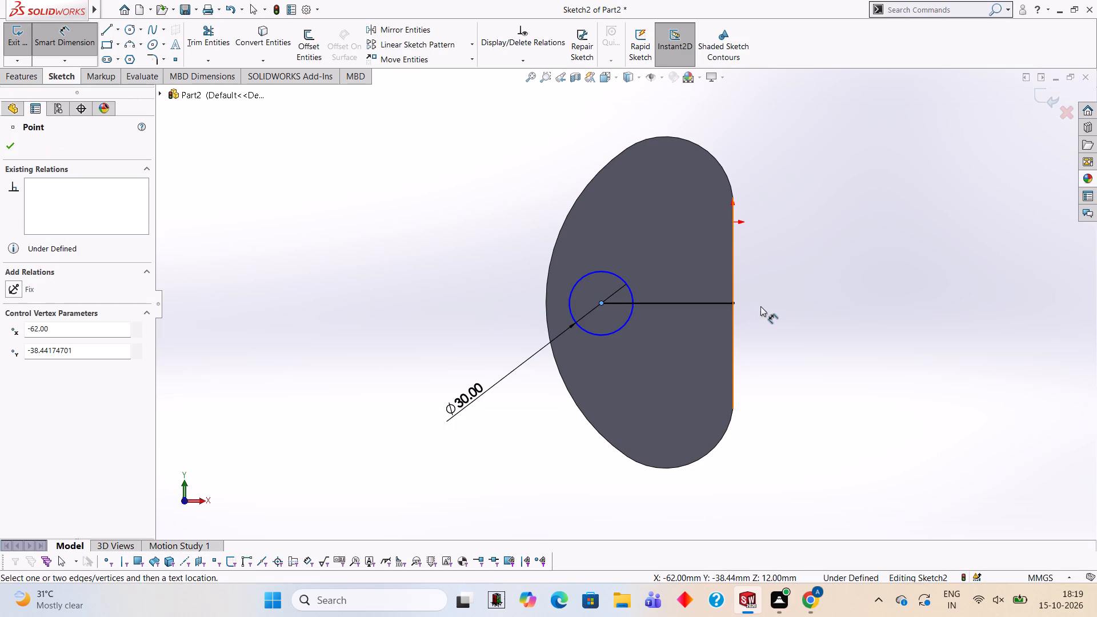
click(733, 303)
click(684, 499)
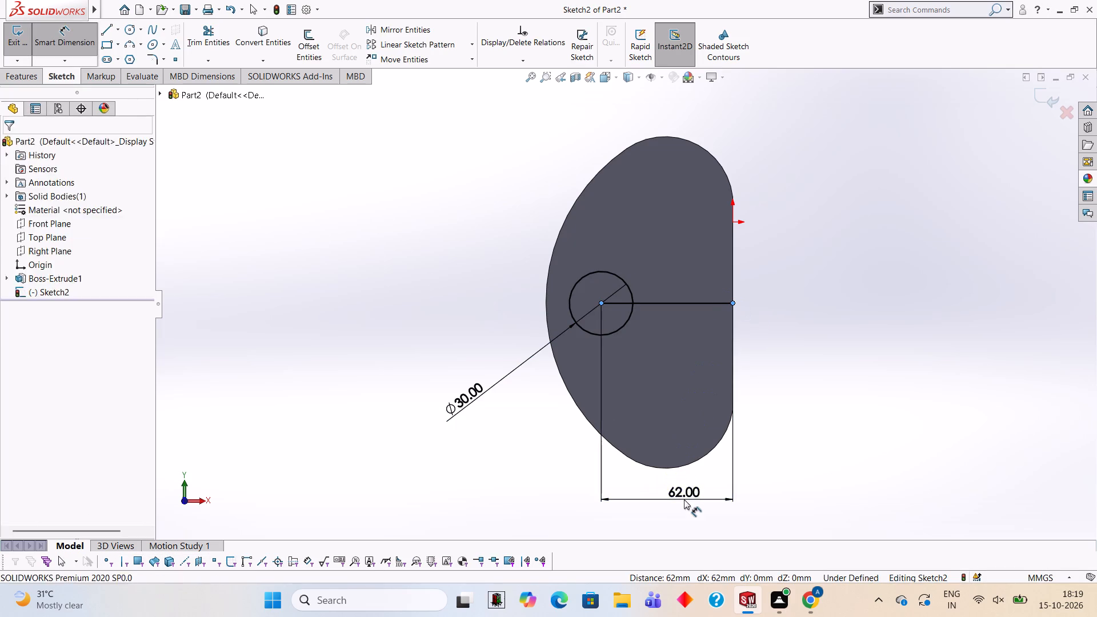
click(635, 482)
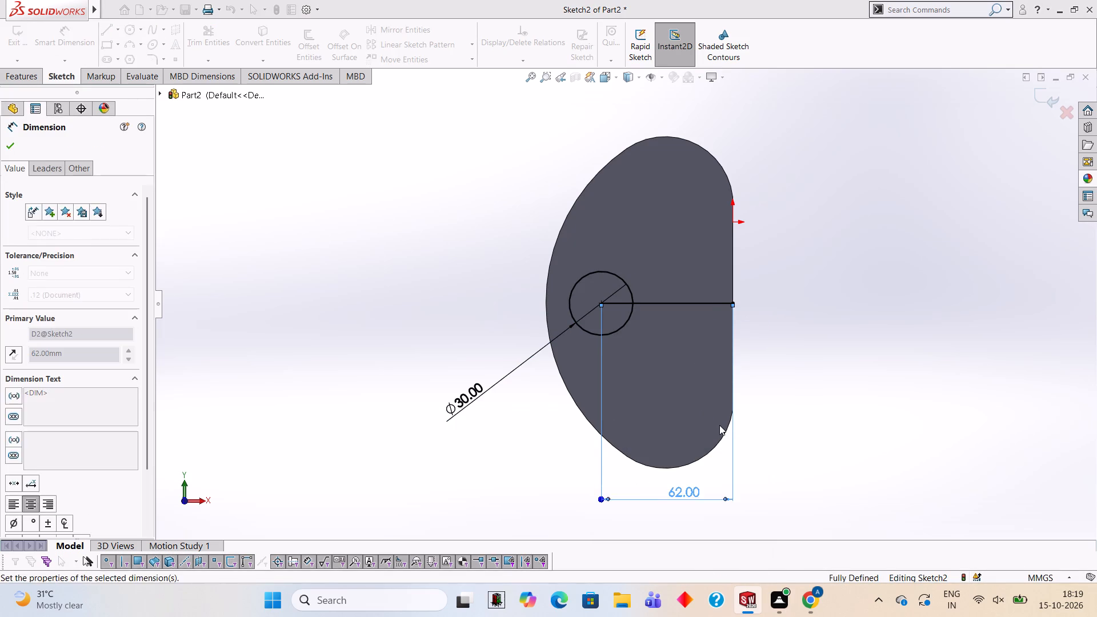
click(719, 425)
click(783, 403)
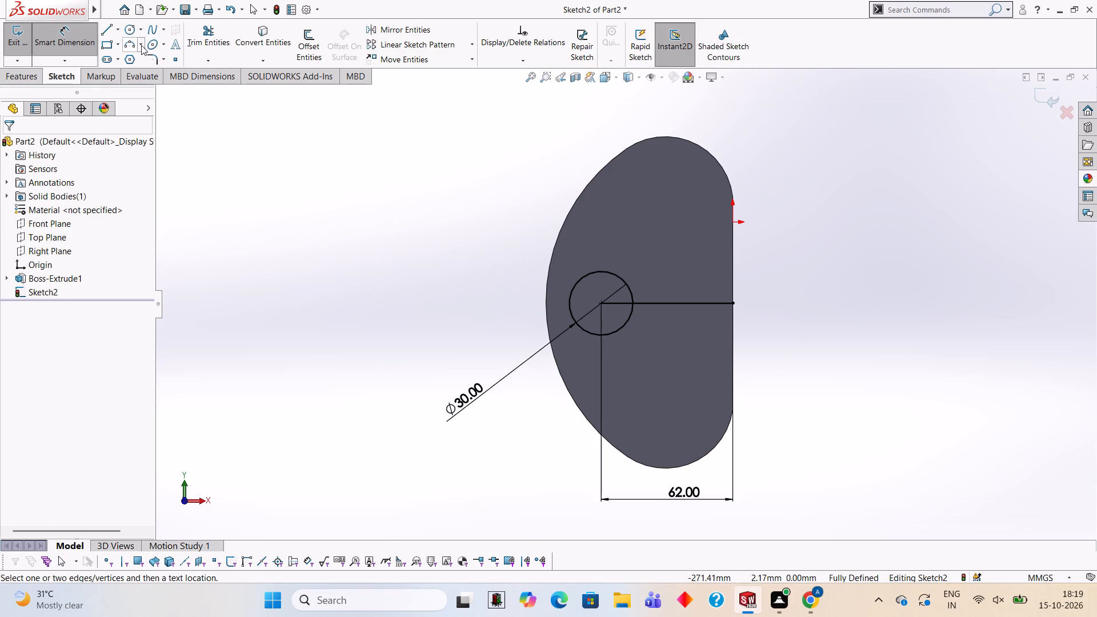
Trim away the horizontal line between the circle and the straight edge, together with its associated dimension.
click(210, 45)
click(682, 301)
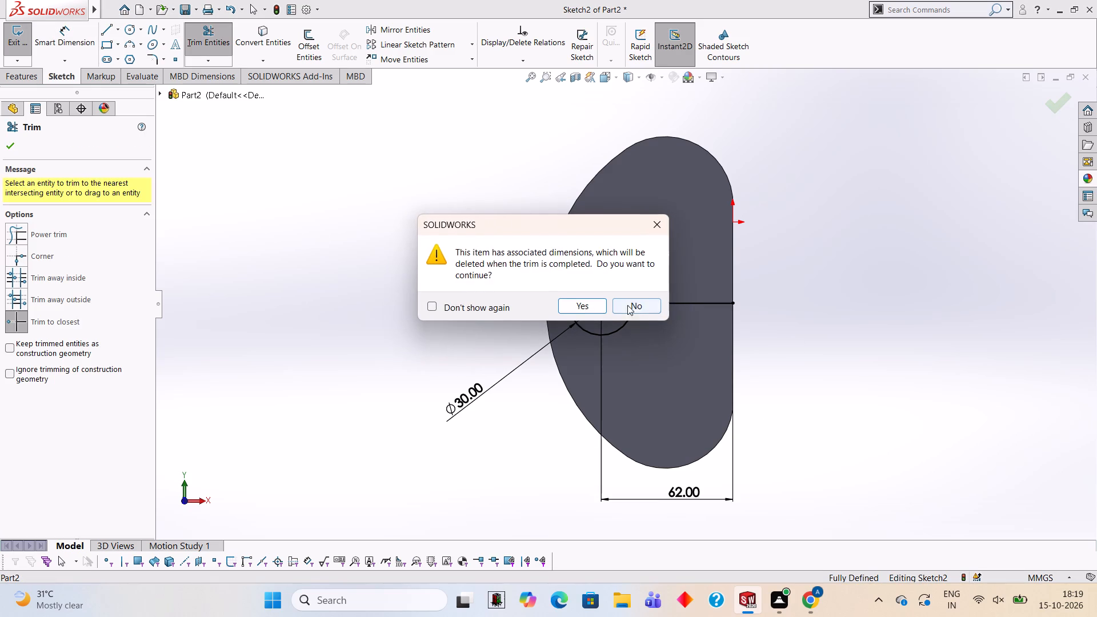
click(575, 302)
click(620, 305)
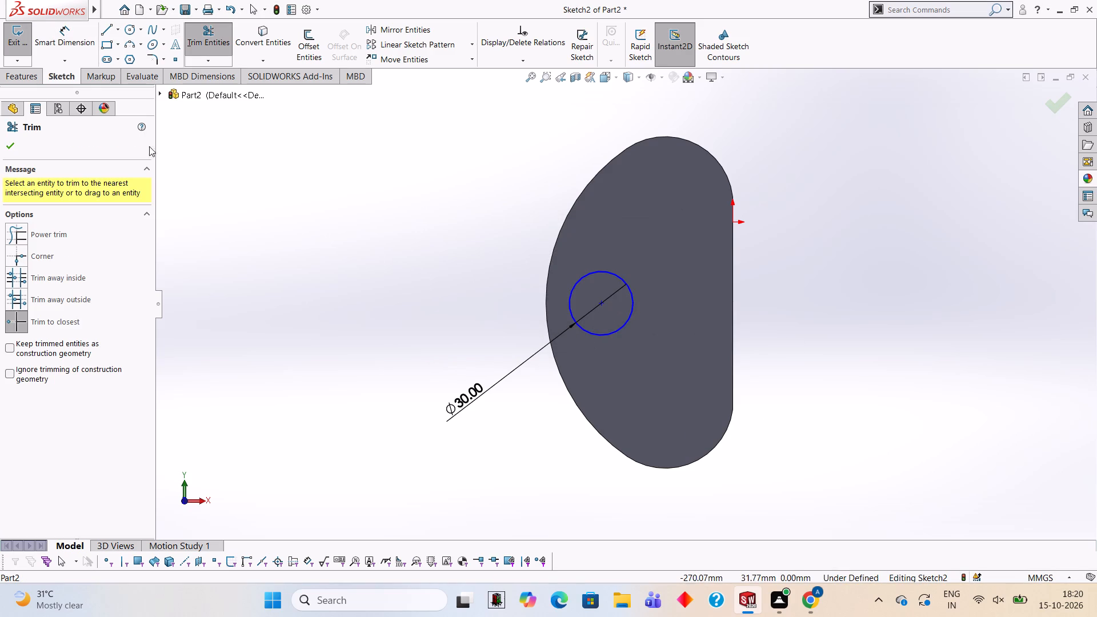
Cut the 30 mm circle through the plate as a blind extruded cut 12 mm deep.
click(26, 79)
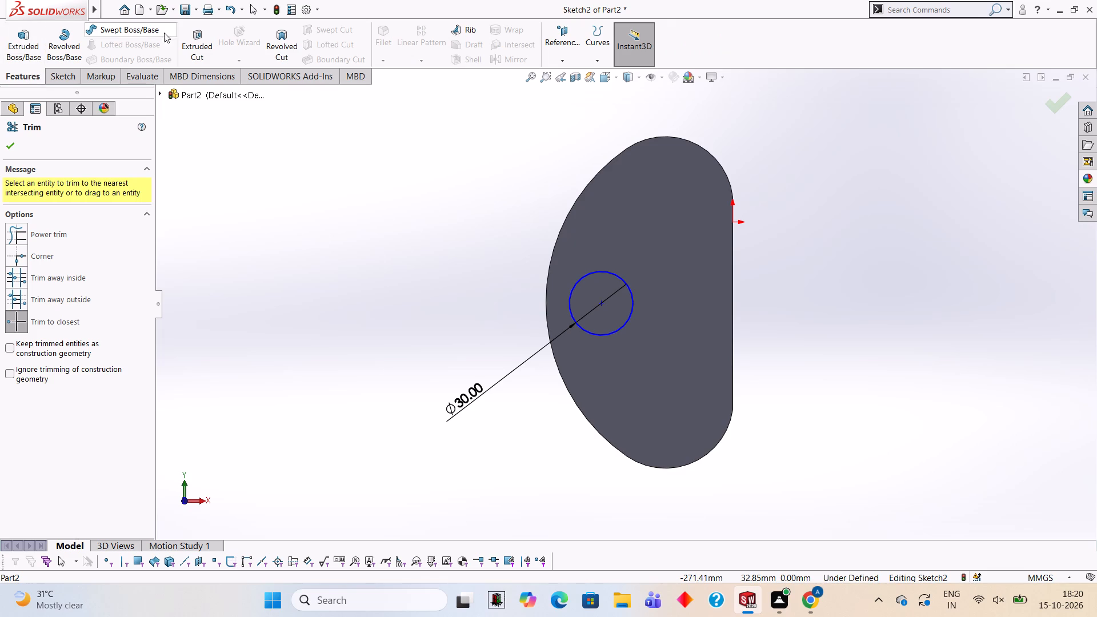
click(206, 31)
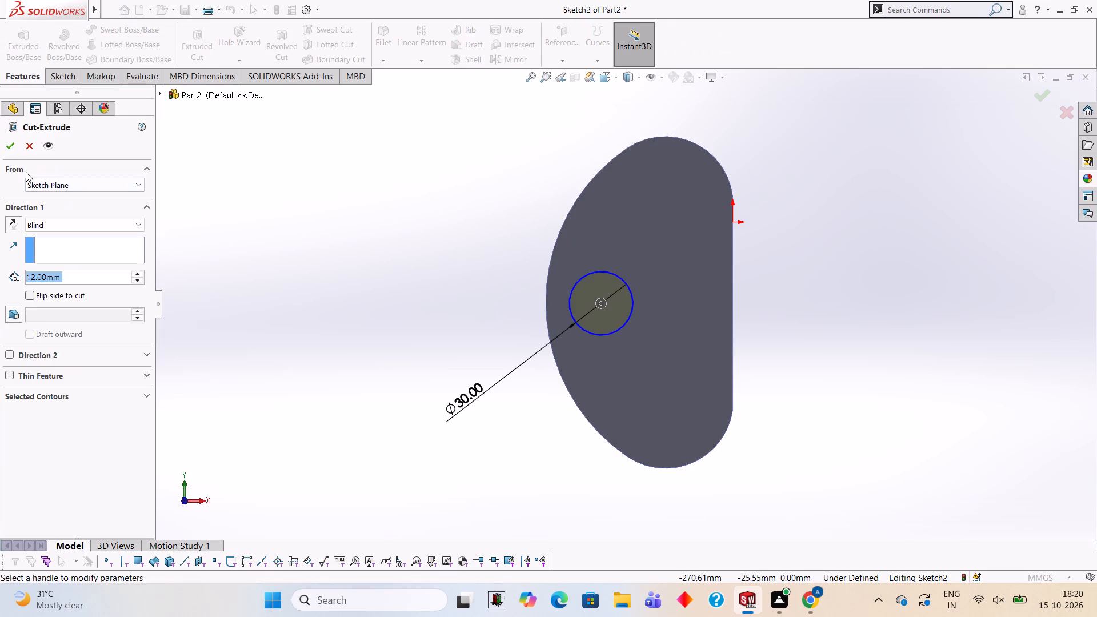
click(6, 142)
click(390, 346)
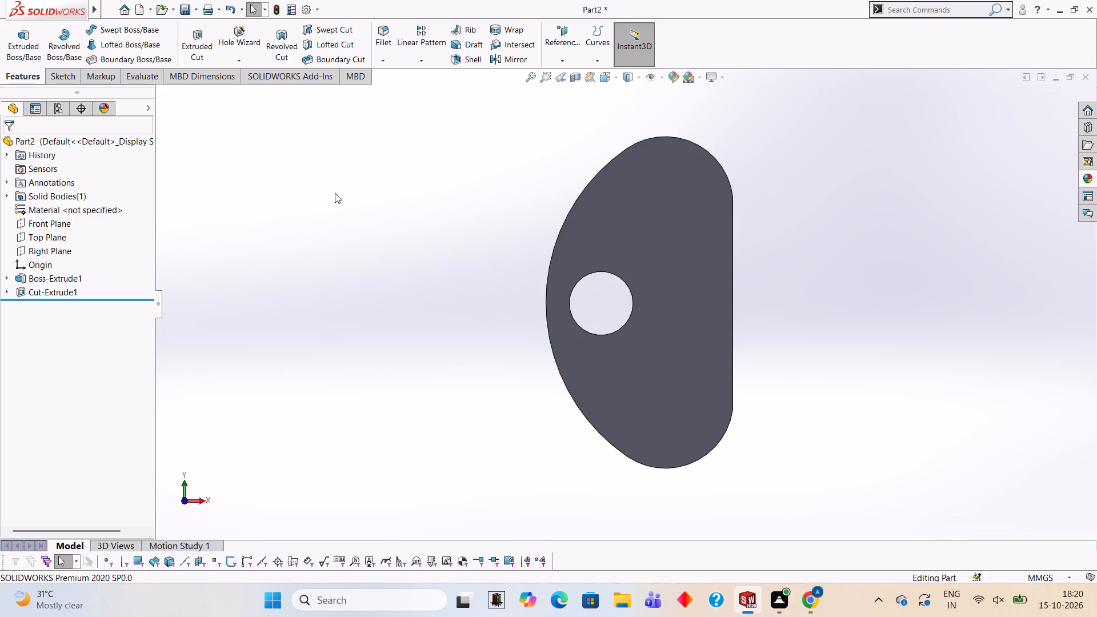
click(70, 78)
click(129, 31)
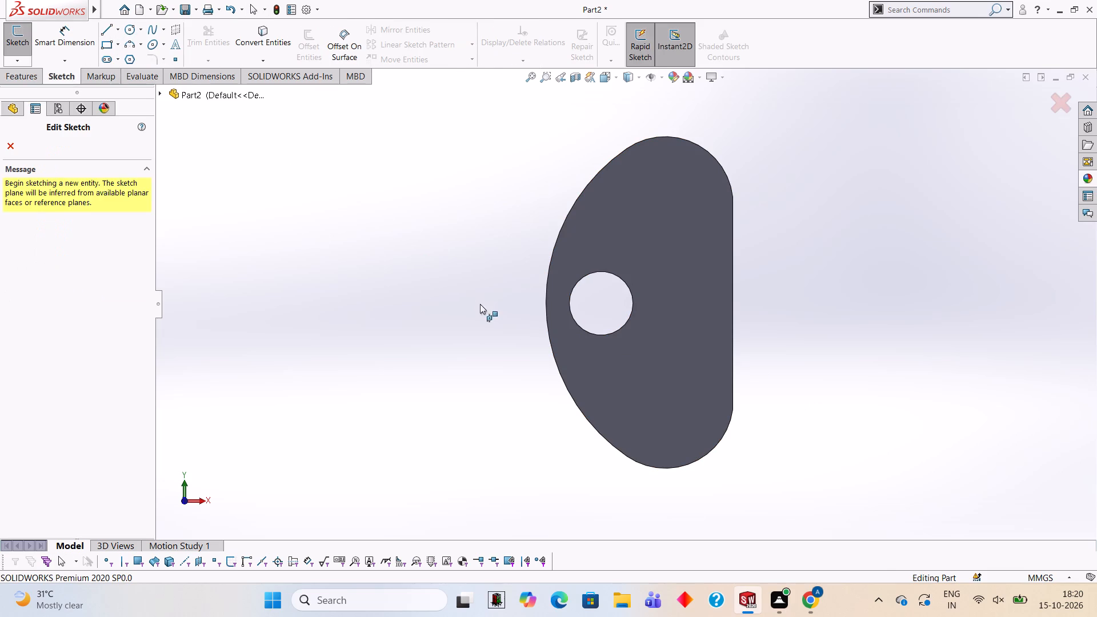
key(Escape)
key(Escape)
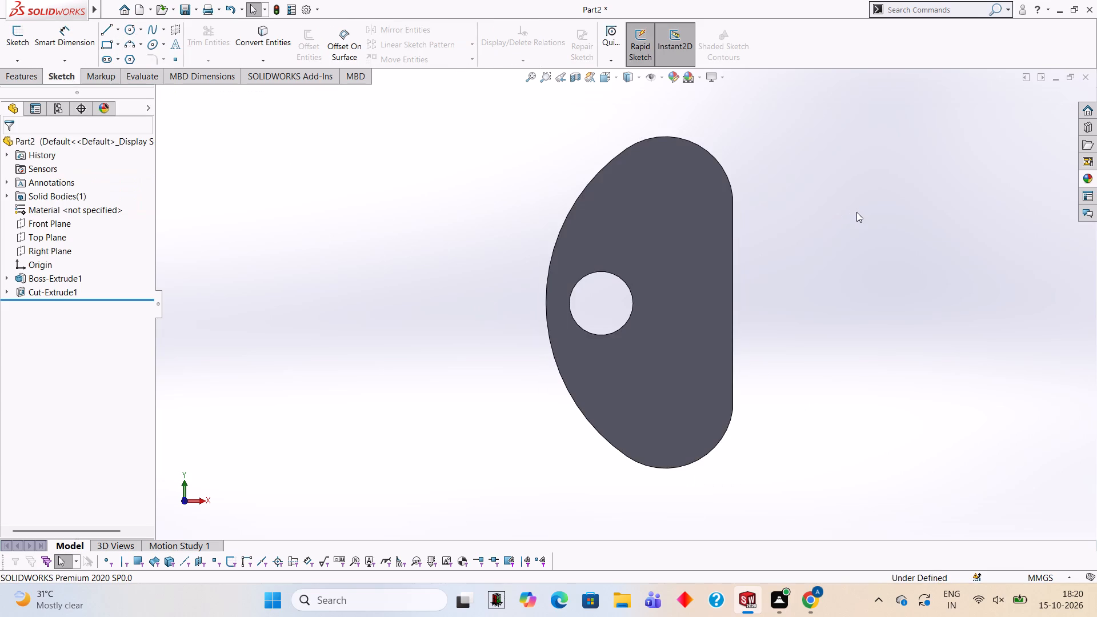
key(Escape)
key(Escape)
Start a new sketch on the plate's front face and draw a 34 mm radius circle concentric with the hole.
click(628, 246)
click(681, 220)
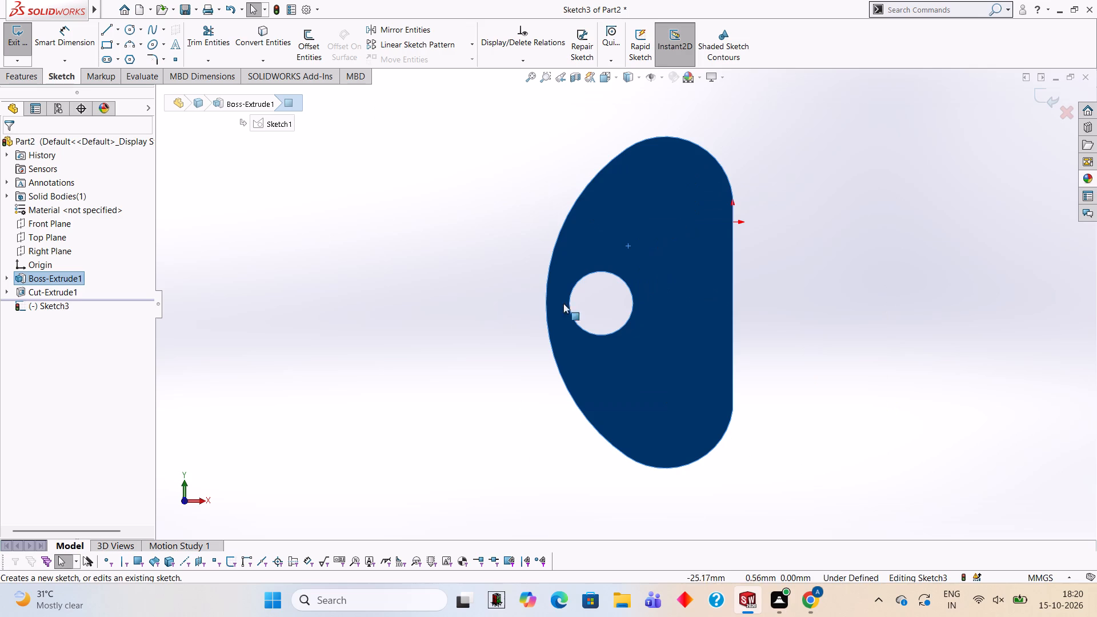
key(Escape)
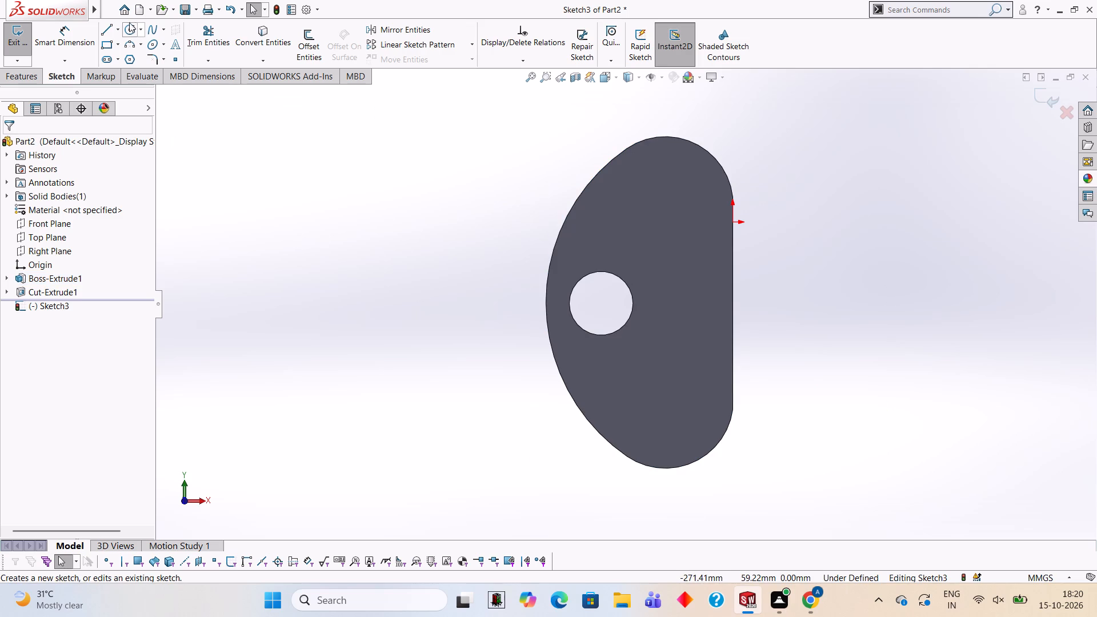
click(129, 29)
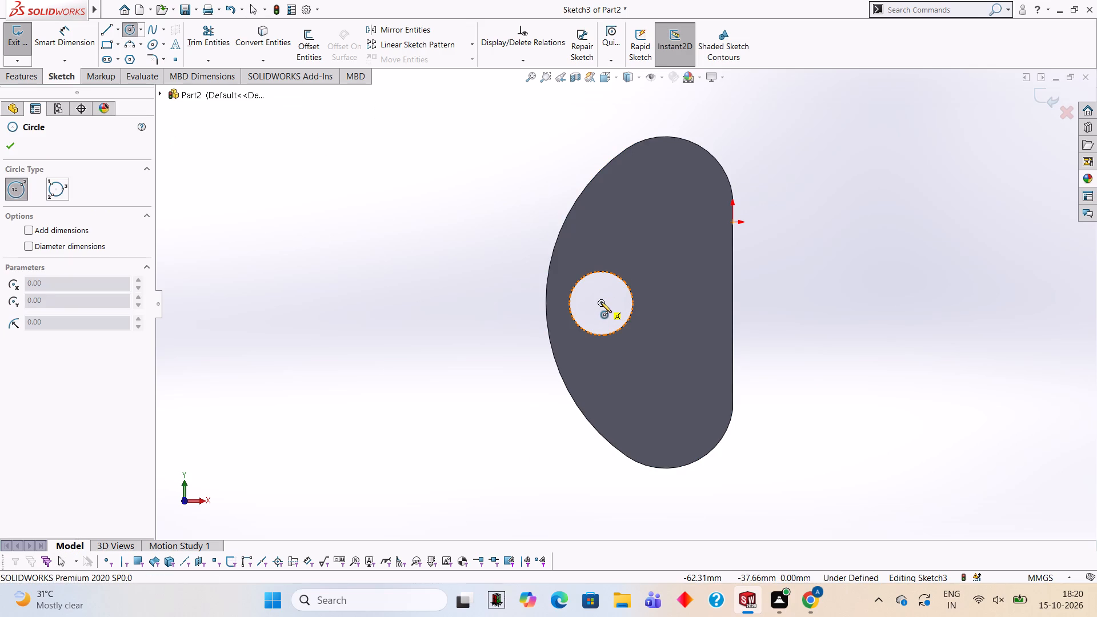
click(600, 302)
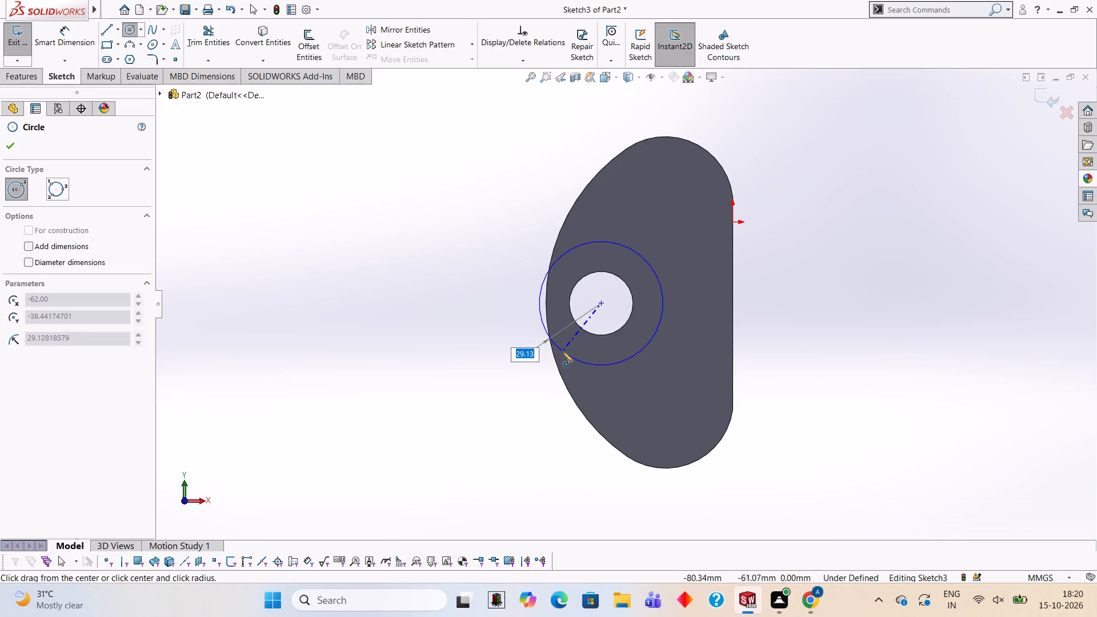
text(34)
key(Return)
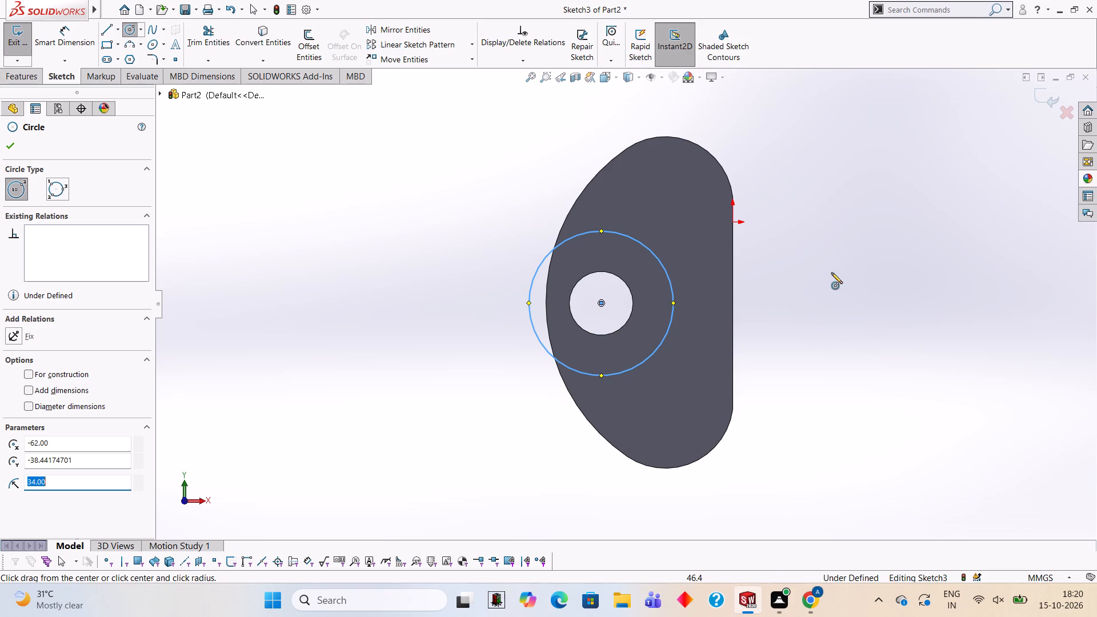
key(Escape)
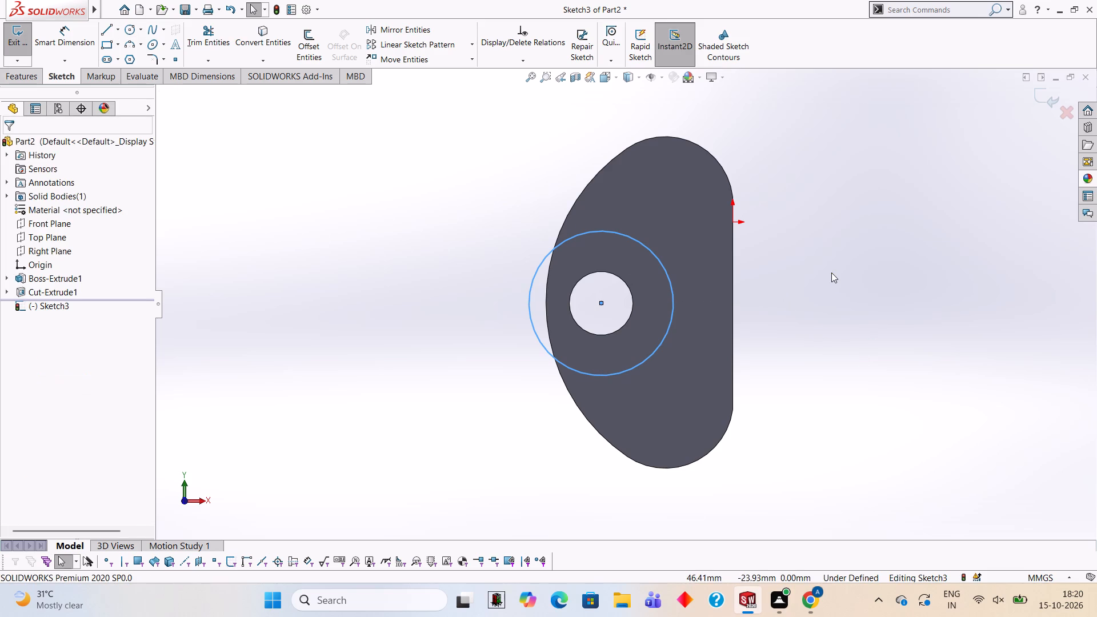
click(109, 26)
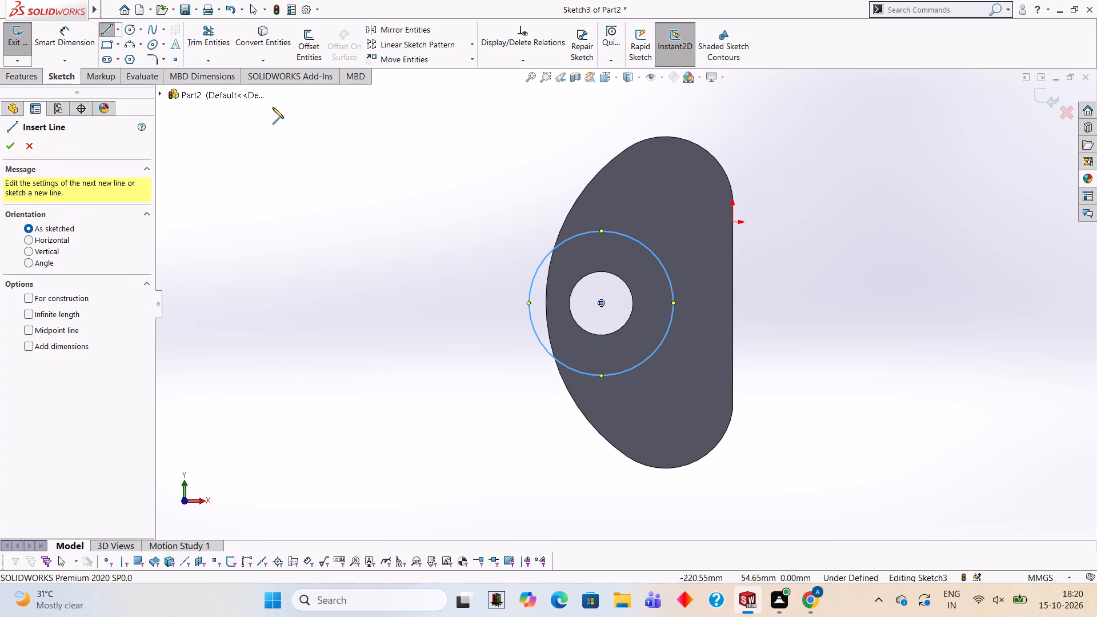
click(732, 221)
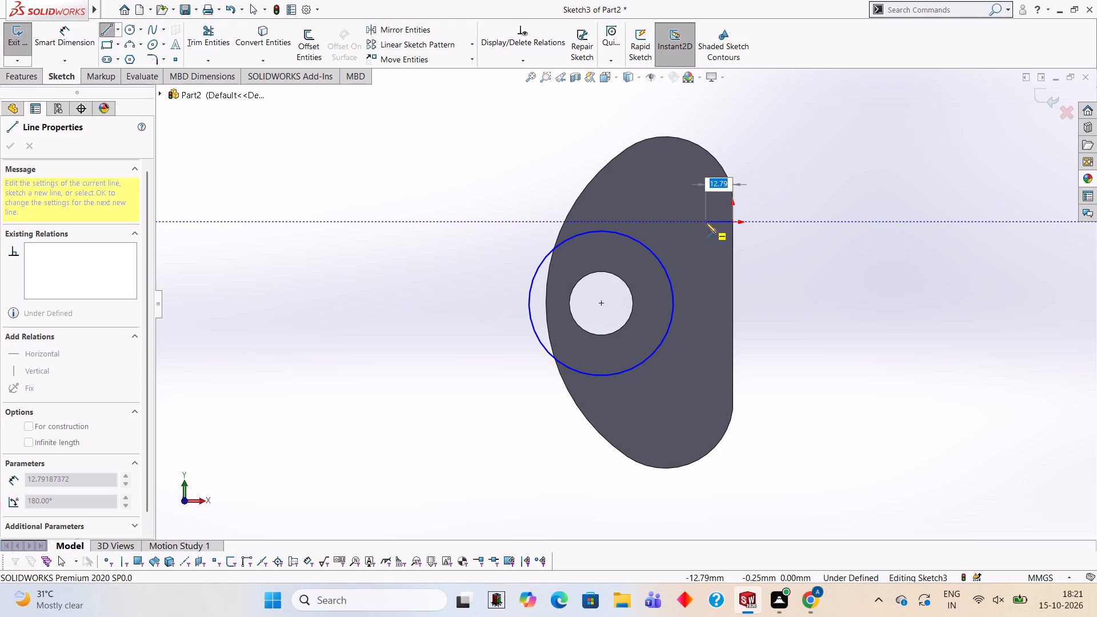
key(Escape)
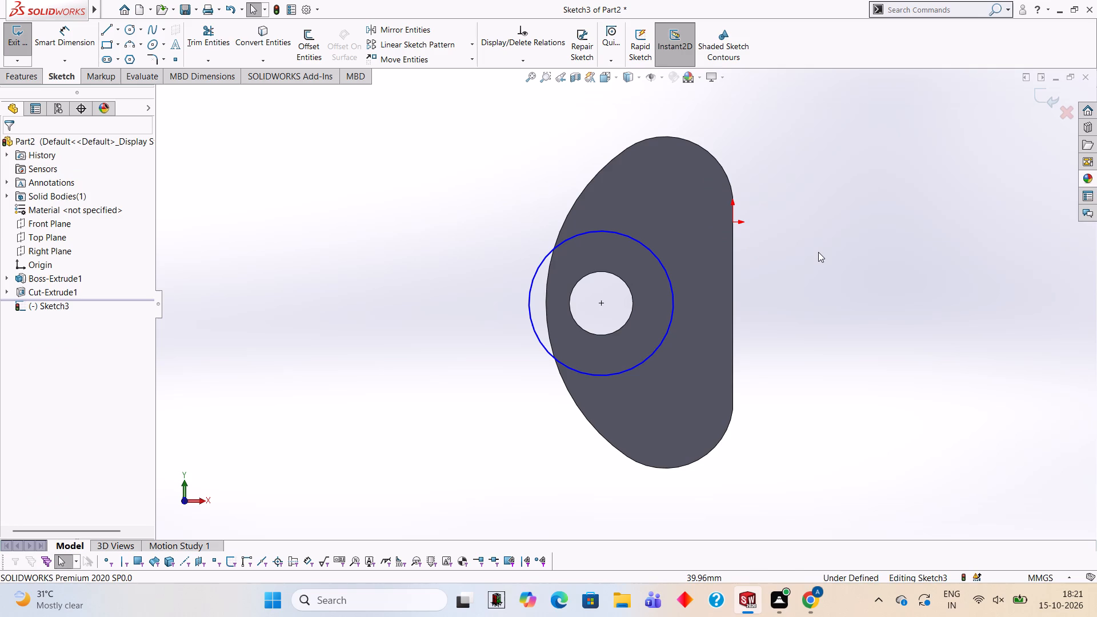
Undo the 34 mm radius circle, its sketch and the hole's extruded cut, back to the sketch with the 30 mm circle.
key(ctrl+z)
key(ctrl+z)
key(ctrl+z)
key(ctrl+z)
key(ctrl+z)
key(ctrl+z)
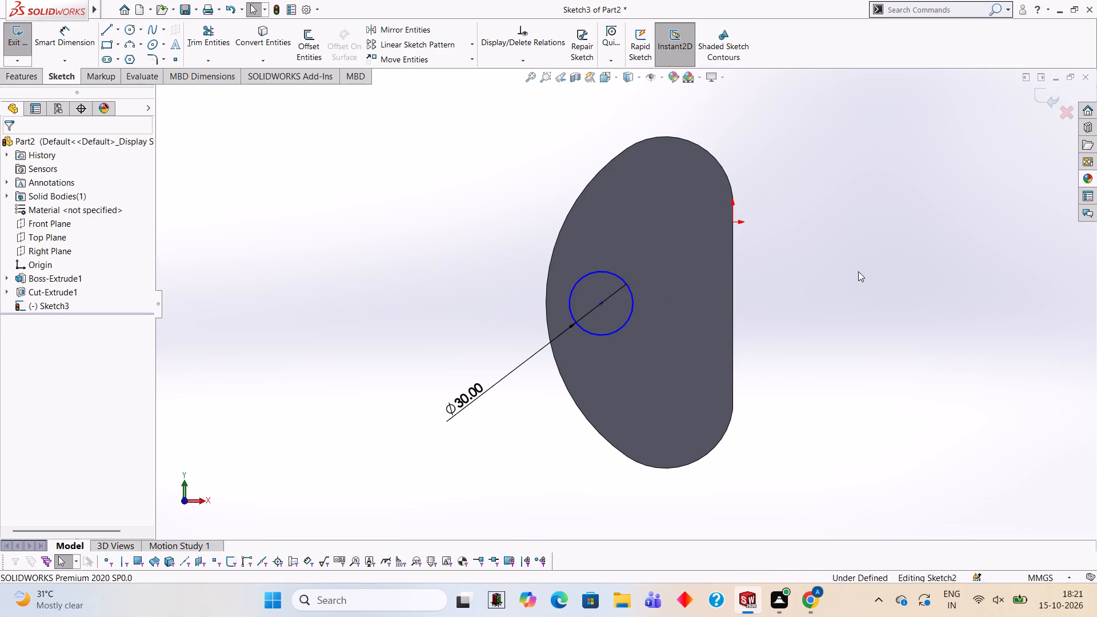
Undo the 30 mm circle sketch and the plate's extrusion, back to the plate's profile sketch.
key(ctrl+z)
key(ctrl+z)
key(ctrl+z)
key(ctrl+z)
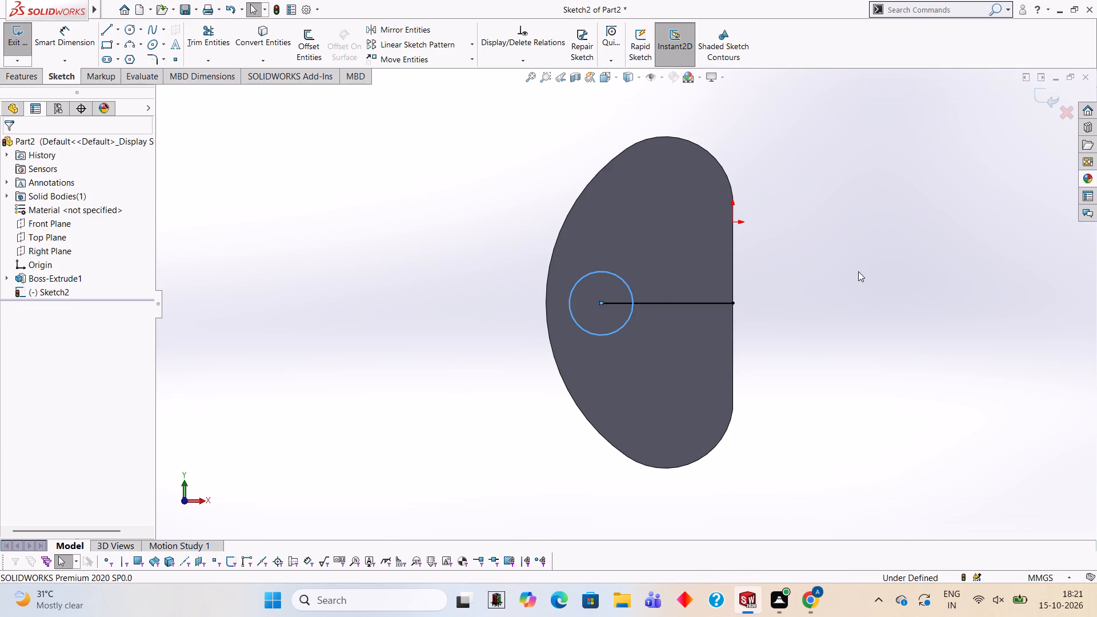
key(ctrl+z)
key(ctrl+z)
key(ctrl+z)
key(ctrl+z)
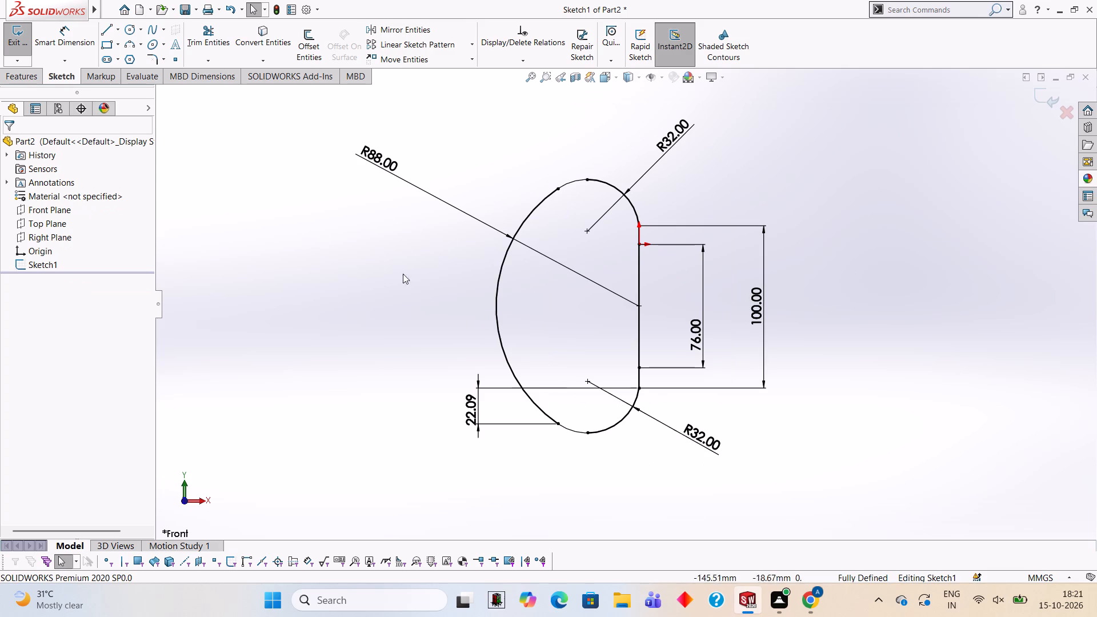
Trim away the upper R32 arc and the short arc joining it to the R88 arc.
scroll(530, 209, down, 1)
scroll(706, 256, down, 3)
scroll(527, 236, up, 3)
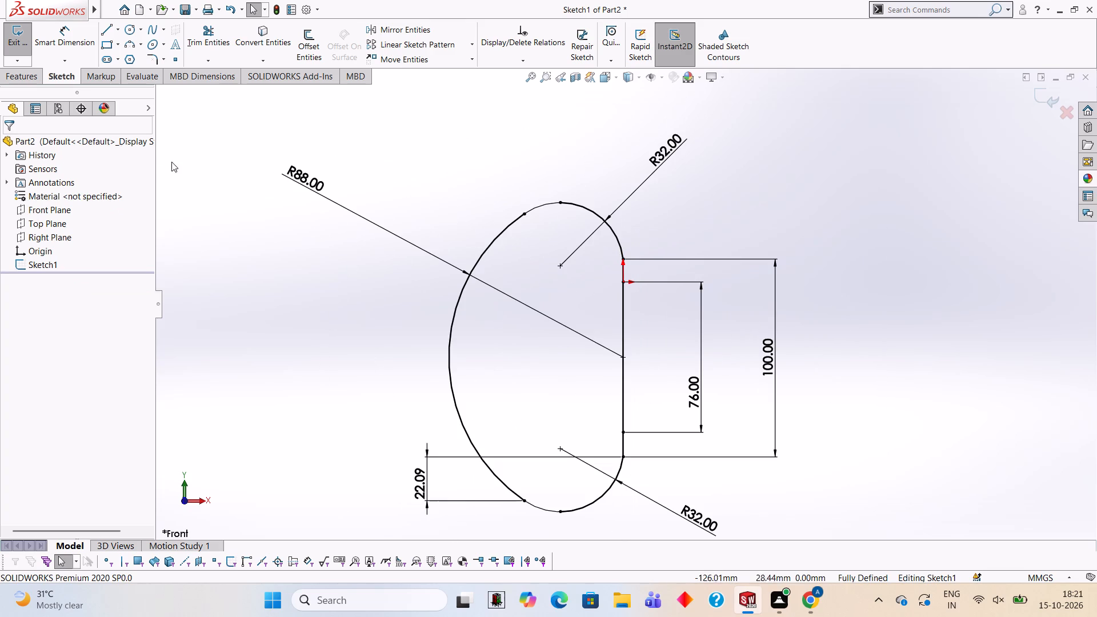
click(204, 28)
click(598, 212)
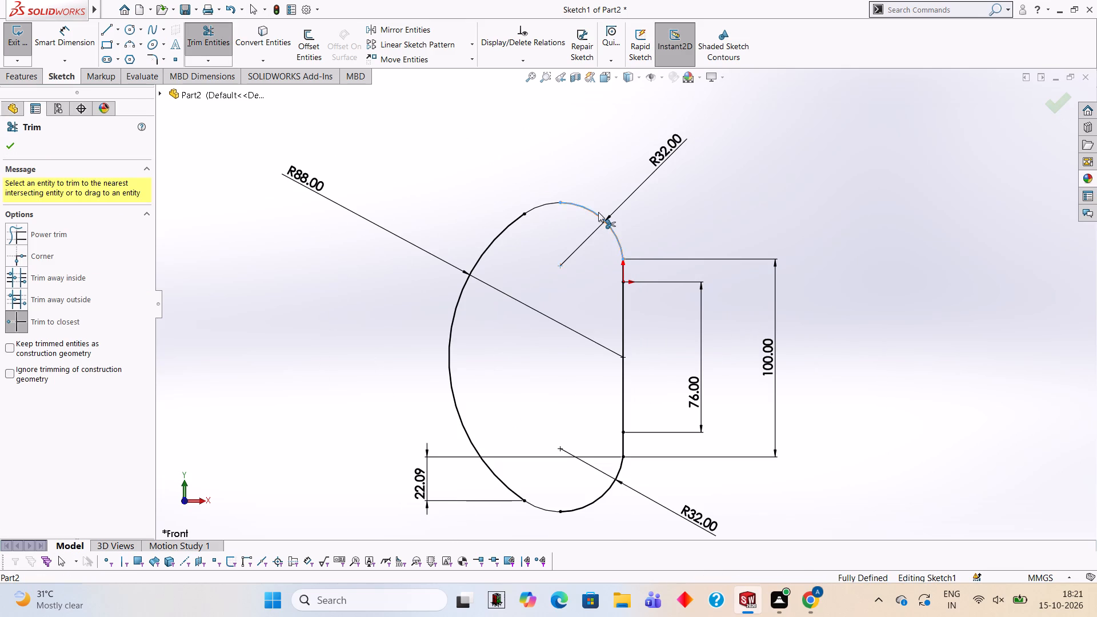
click(568, 203)
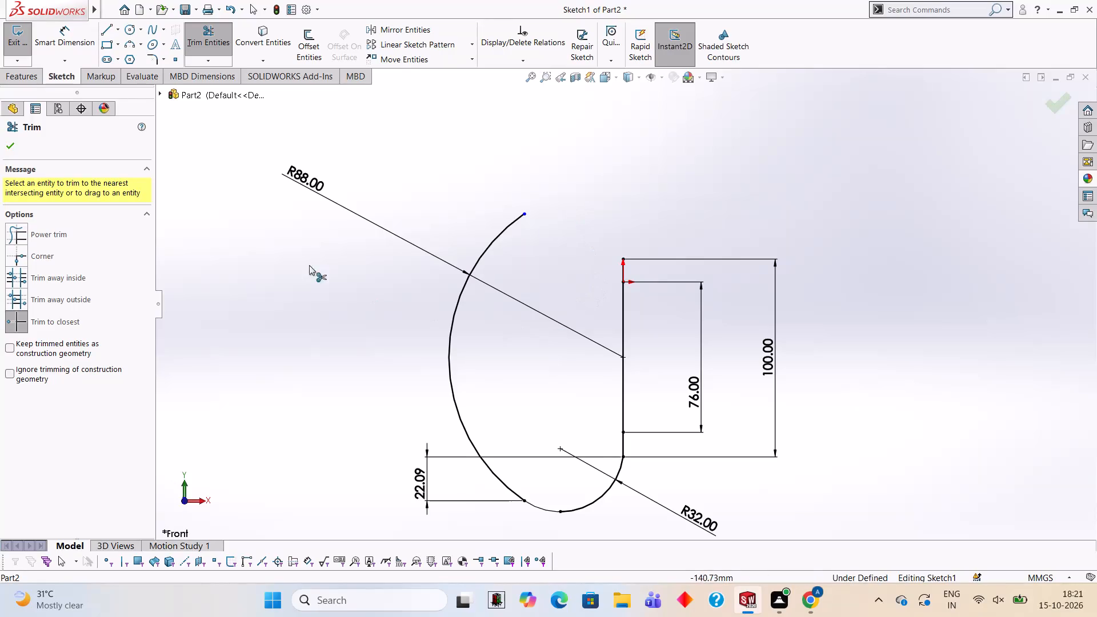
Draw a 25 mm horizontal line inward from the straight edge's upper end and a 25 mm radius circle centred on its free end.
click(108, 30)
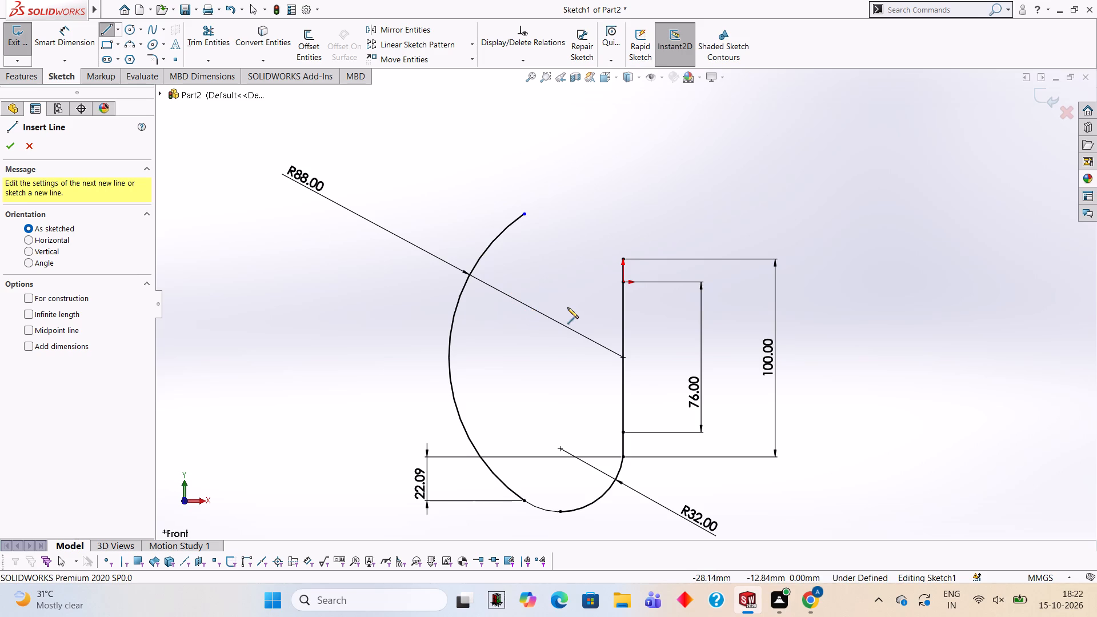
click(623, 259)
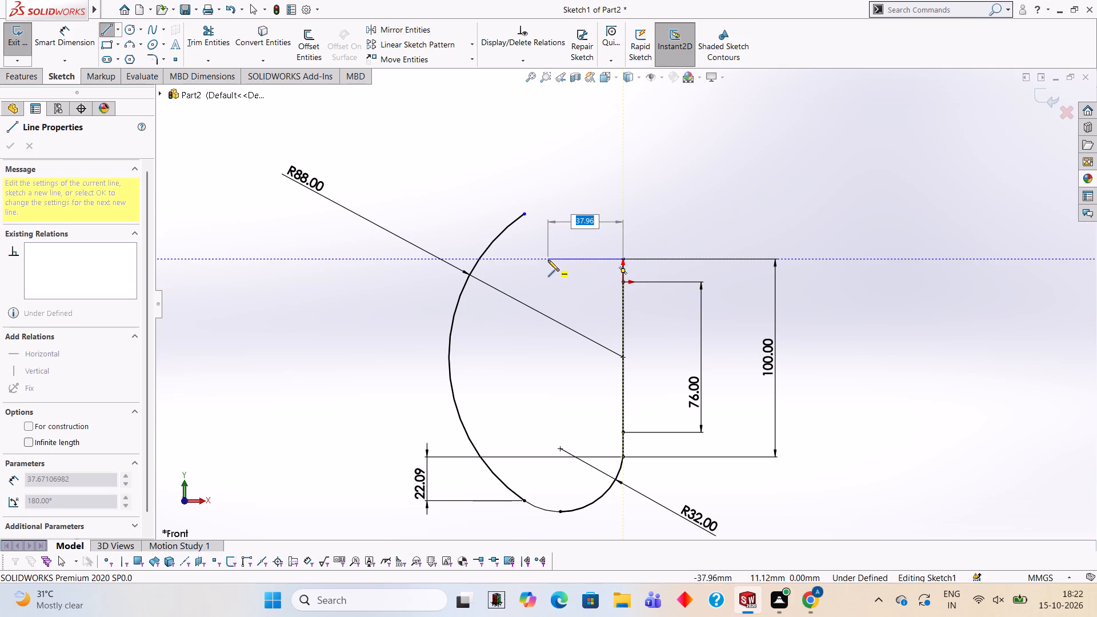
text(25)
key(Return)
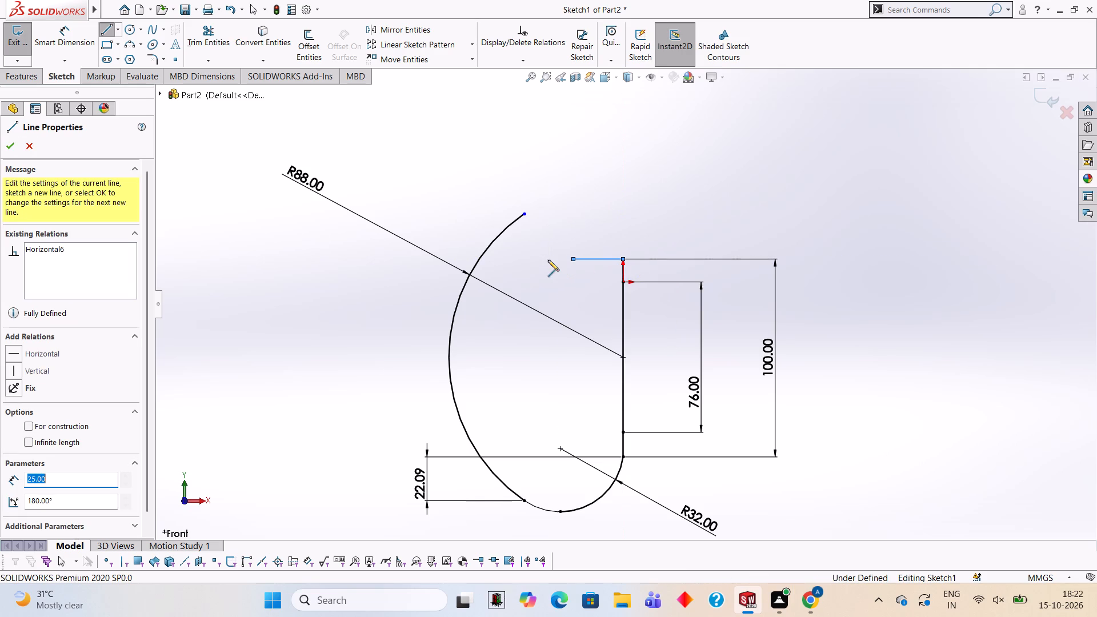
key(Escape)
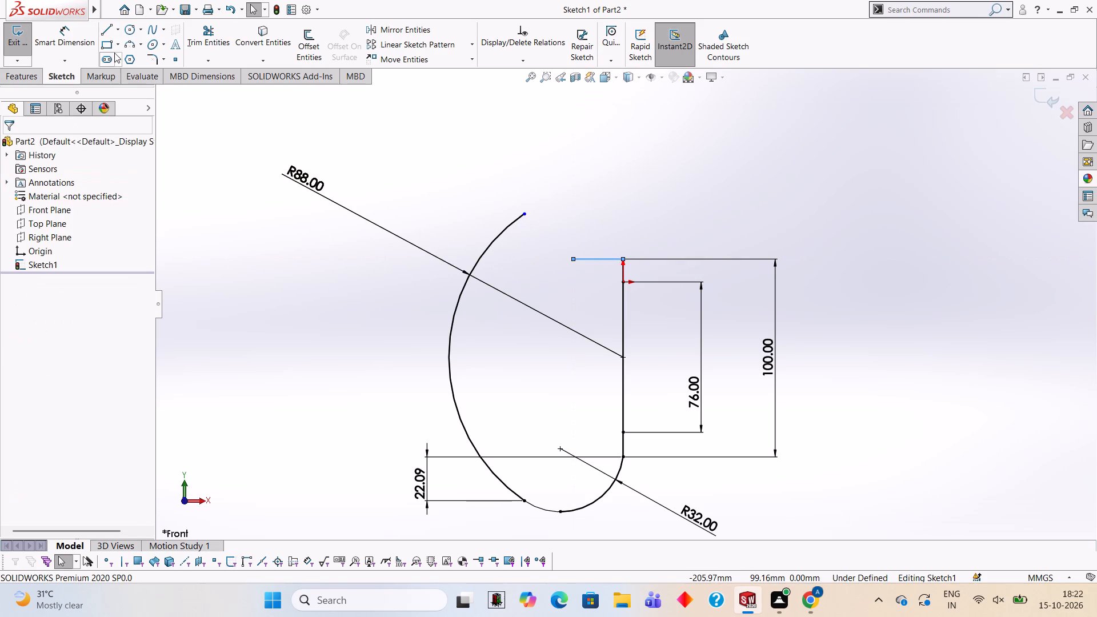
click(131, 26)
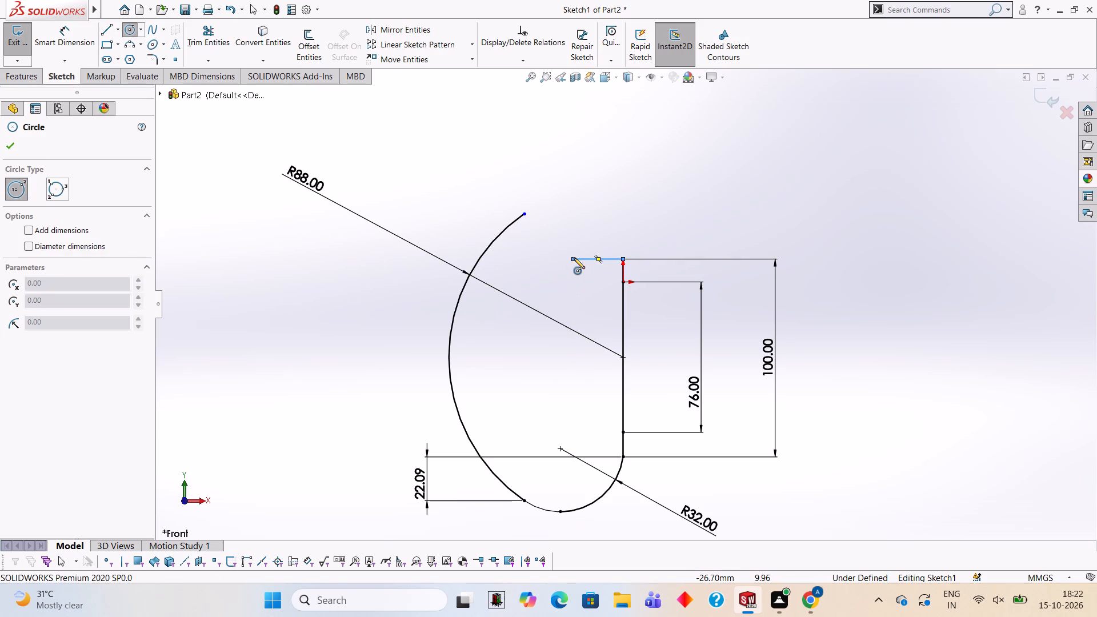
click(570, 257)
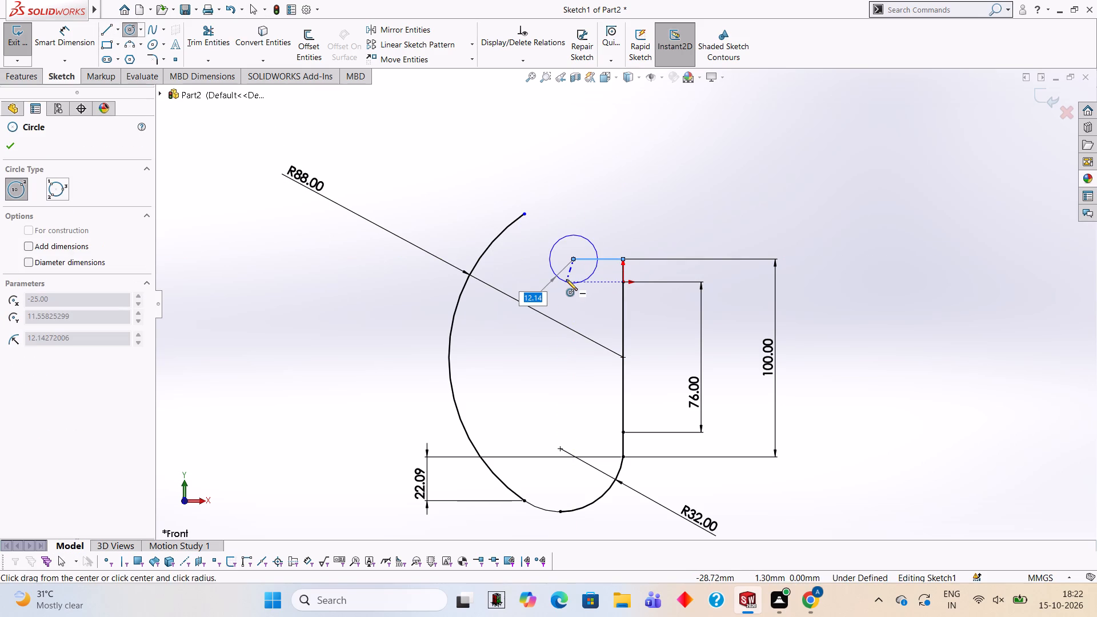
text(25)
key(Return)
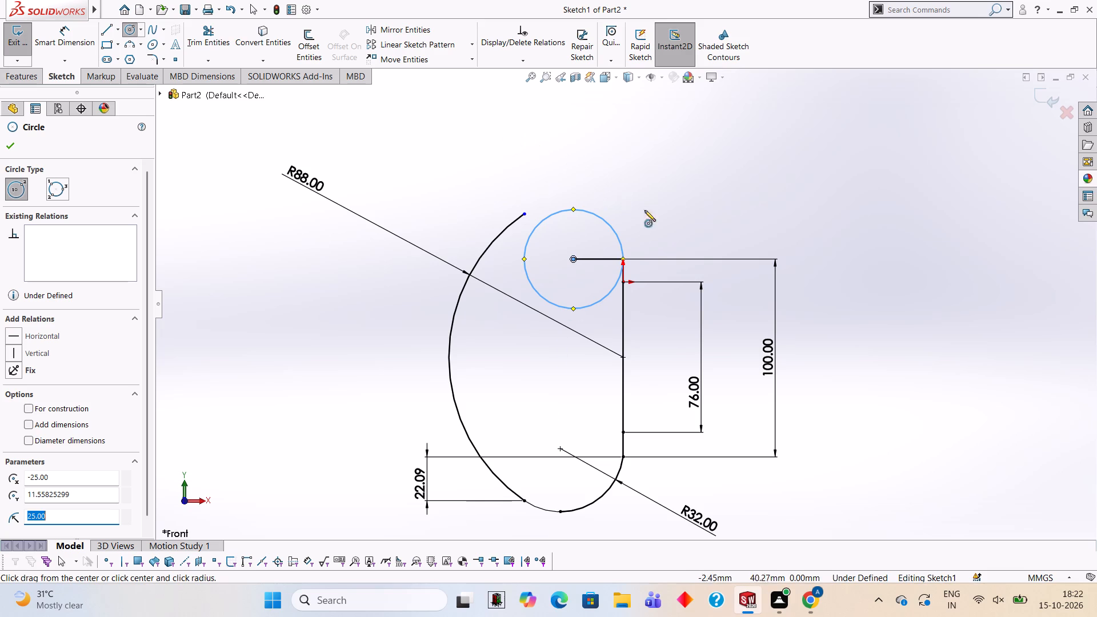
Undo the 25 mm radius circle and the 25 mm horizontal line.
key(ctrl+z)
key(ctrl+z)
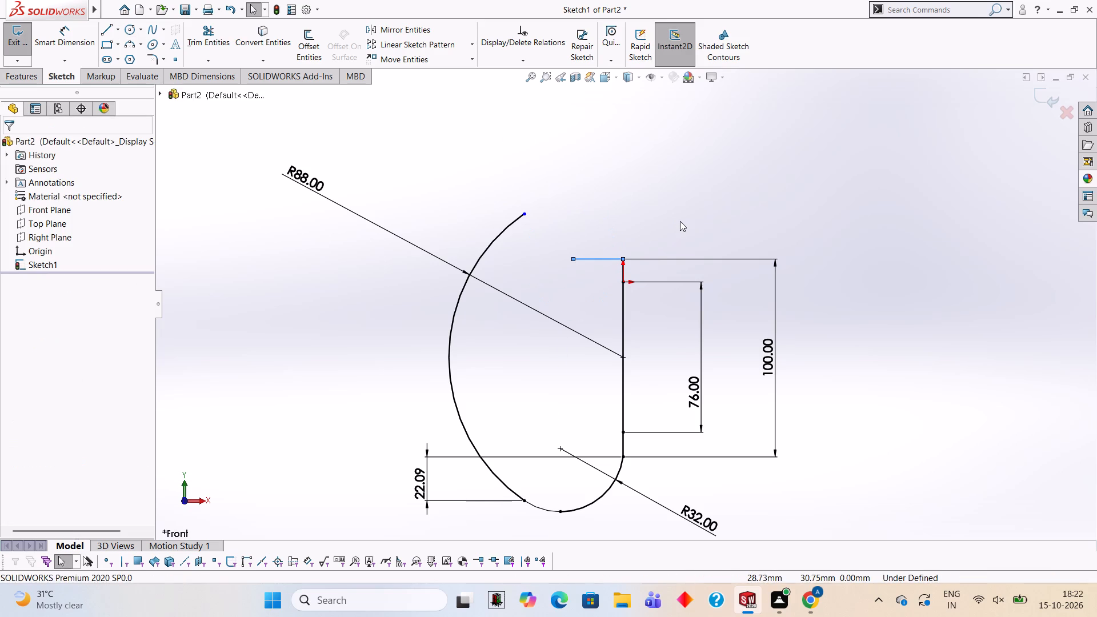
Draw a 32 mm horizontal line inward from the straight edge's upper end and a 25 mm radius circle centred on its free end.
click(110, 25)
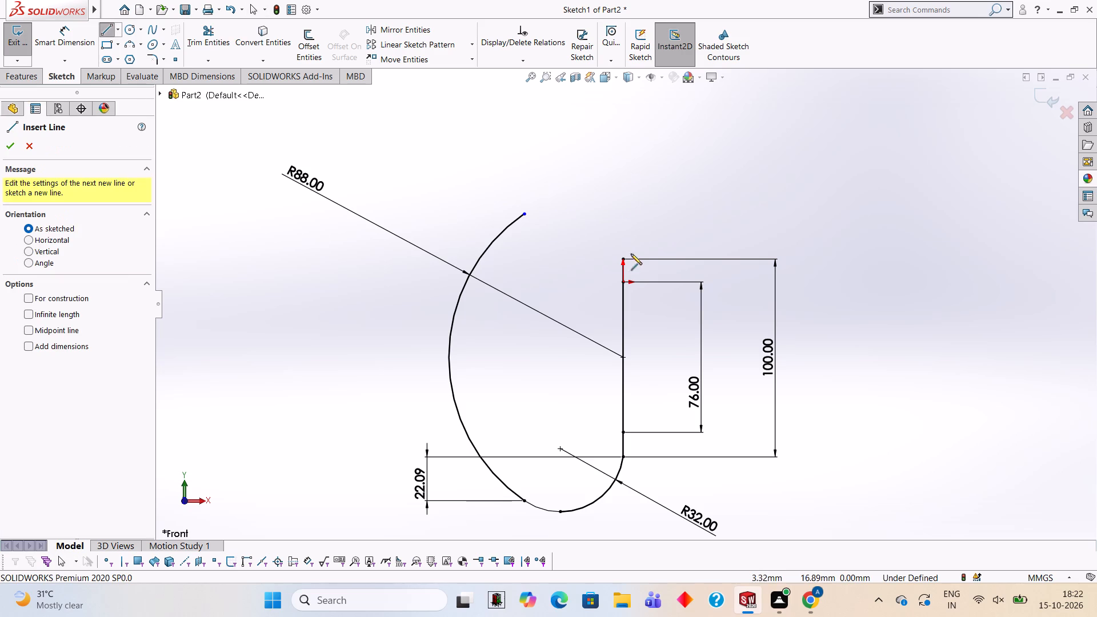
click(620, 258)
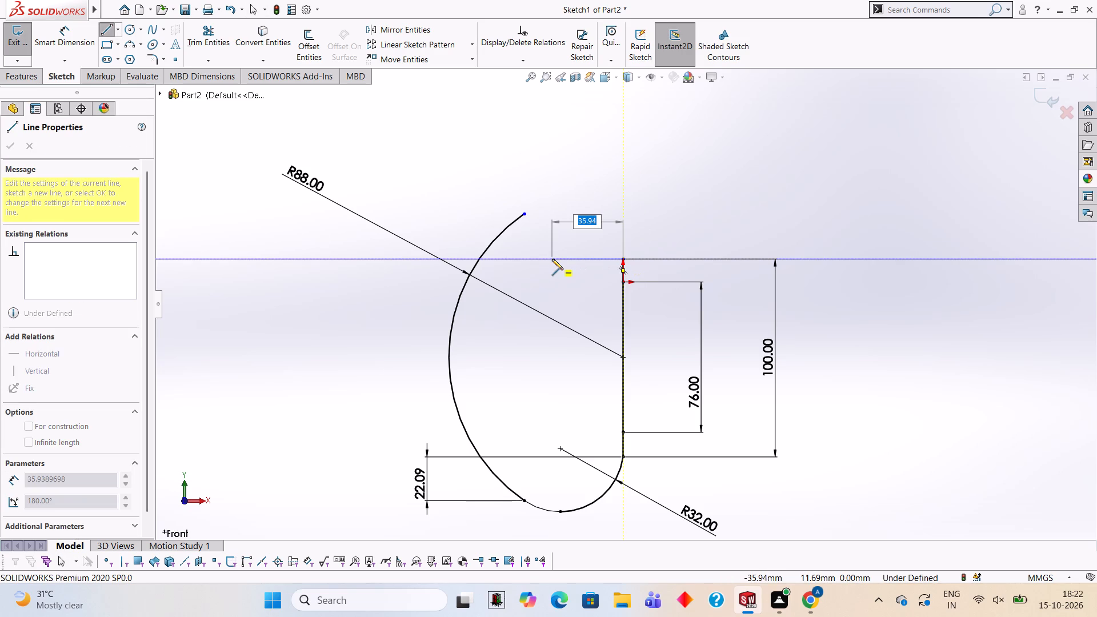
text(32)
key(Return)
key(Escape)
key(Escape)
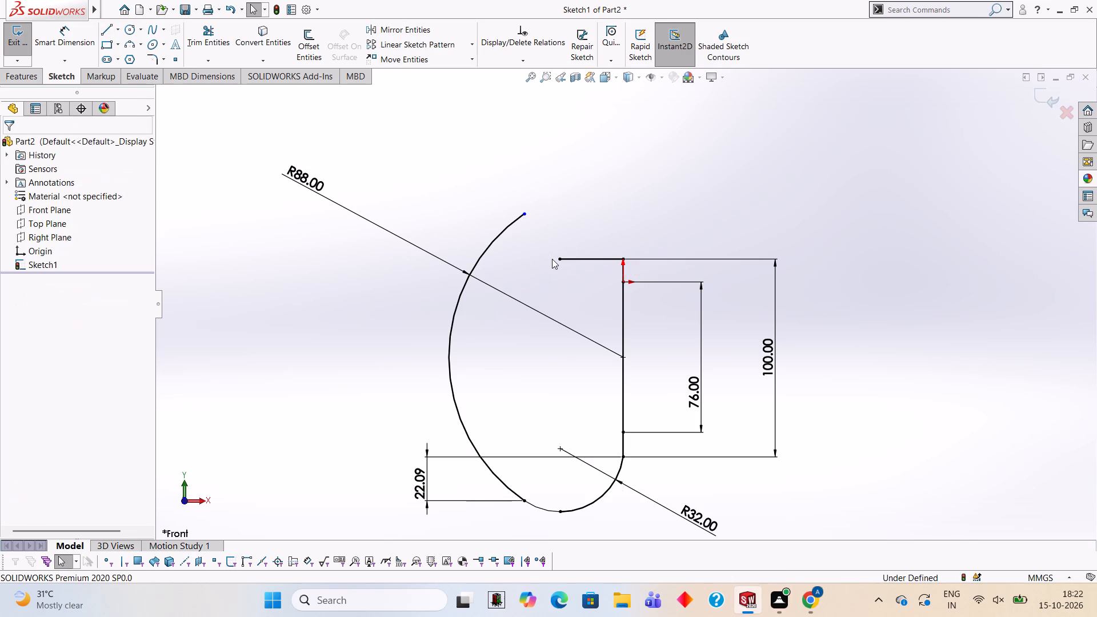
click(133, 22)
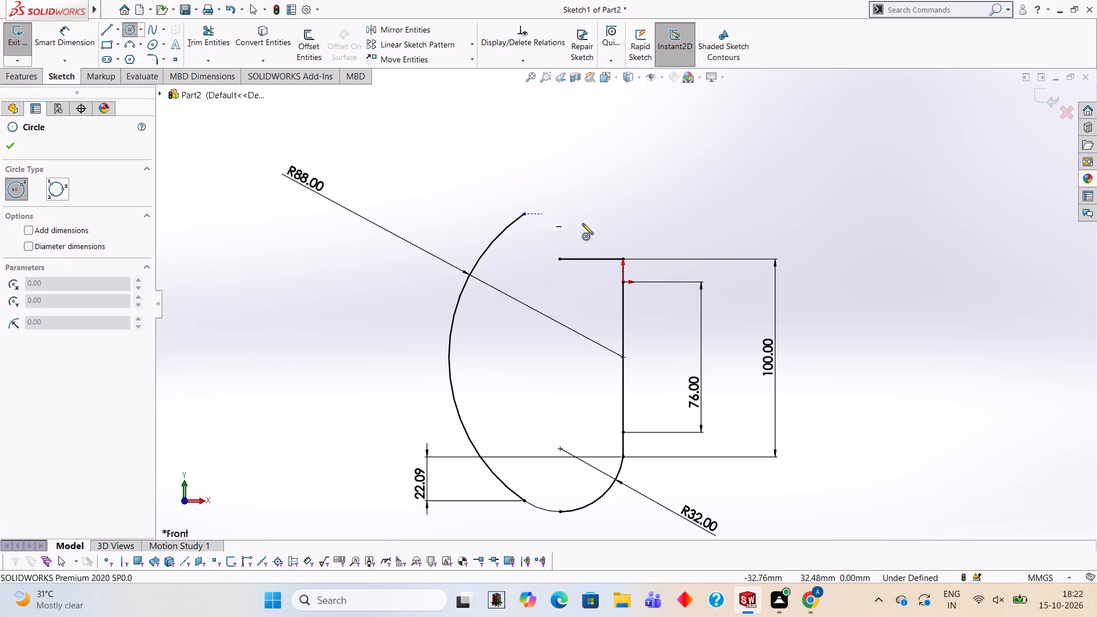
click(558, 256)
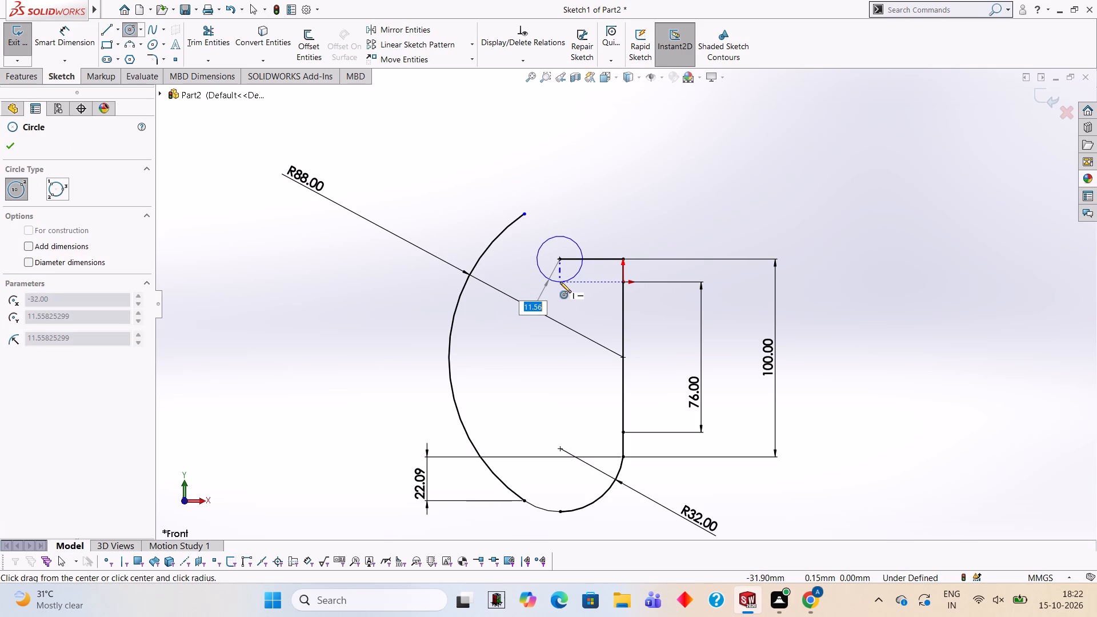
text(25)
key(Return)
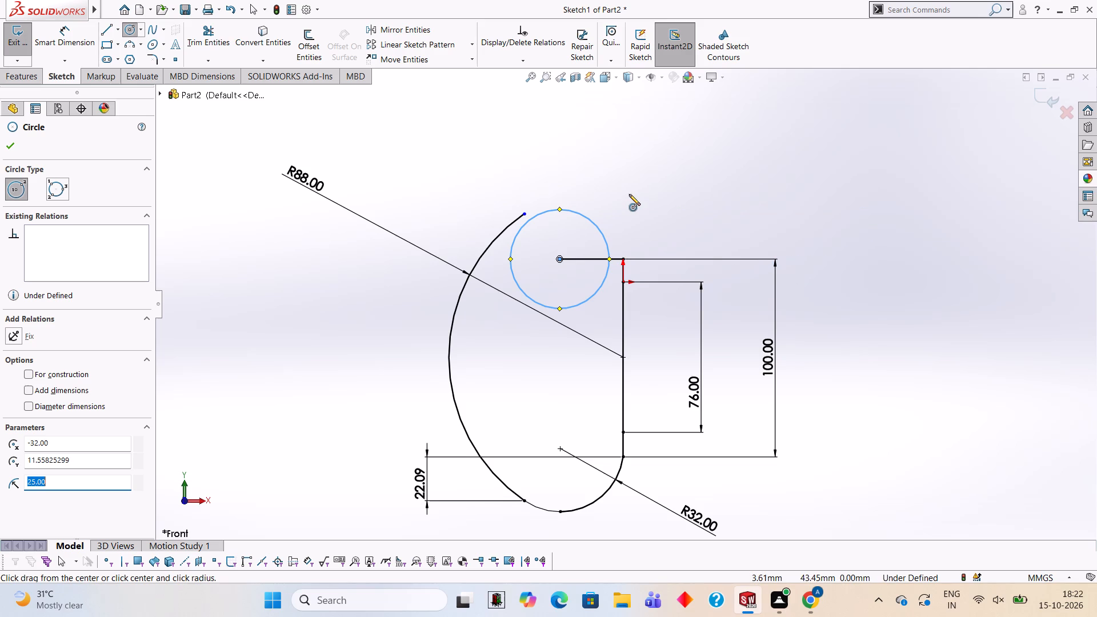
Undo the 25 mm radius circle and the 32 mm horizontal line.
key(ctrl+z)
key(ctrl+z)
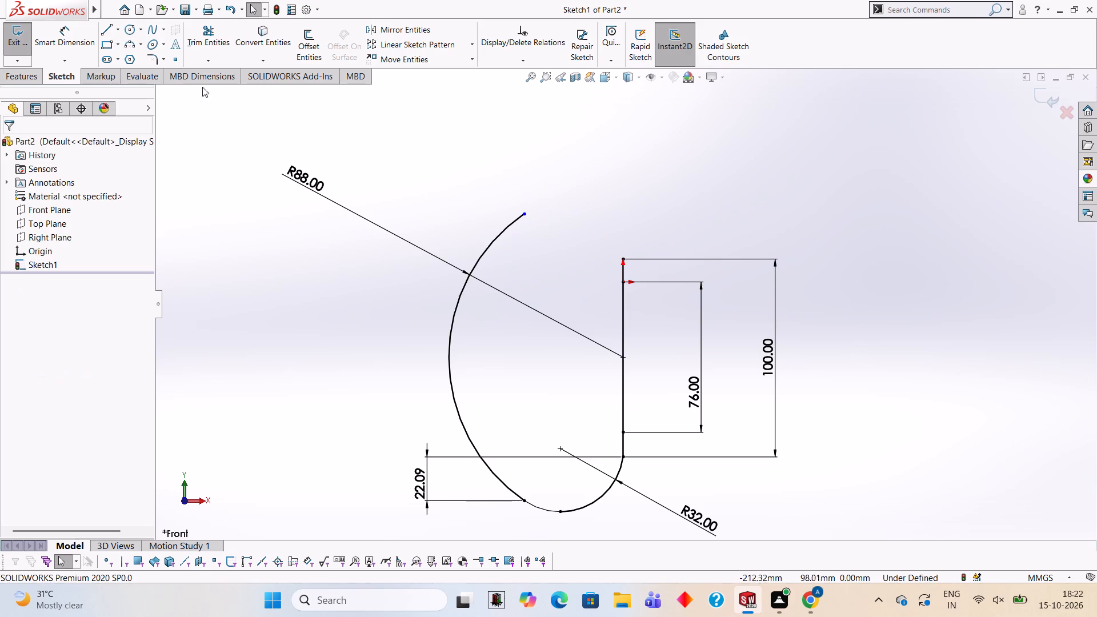
Draw a 25 mm horizontal line inward from the upper end of the straight vertical edge.
click(114, 22)
click(112, 27)
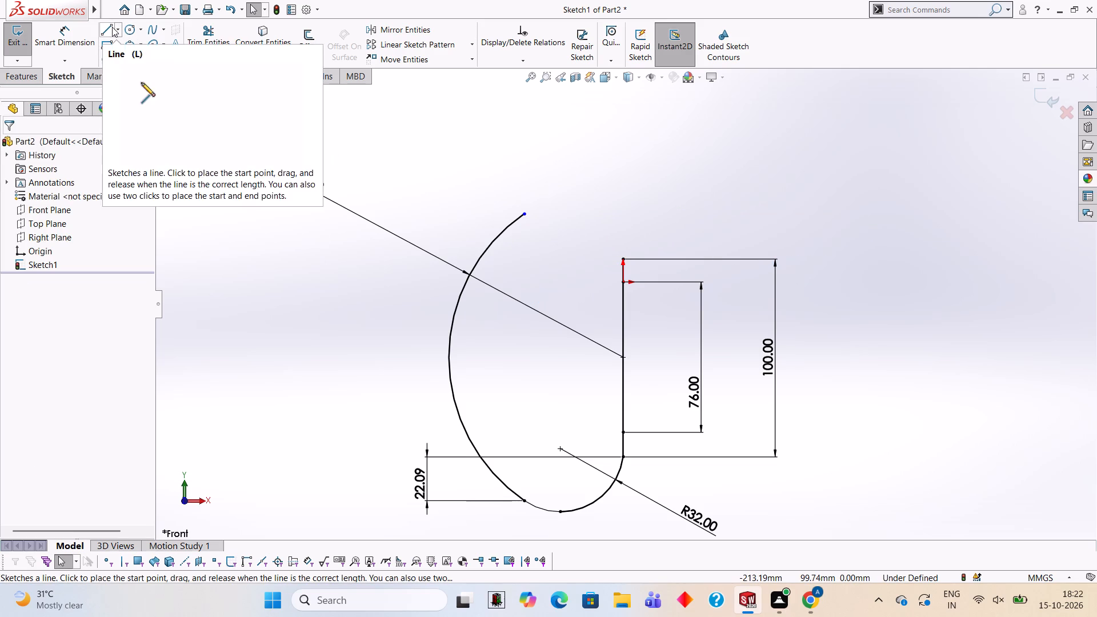
click(620, 258)
text(25)
key(Return)
key(Escape)
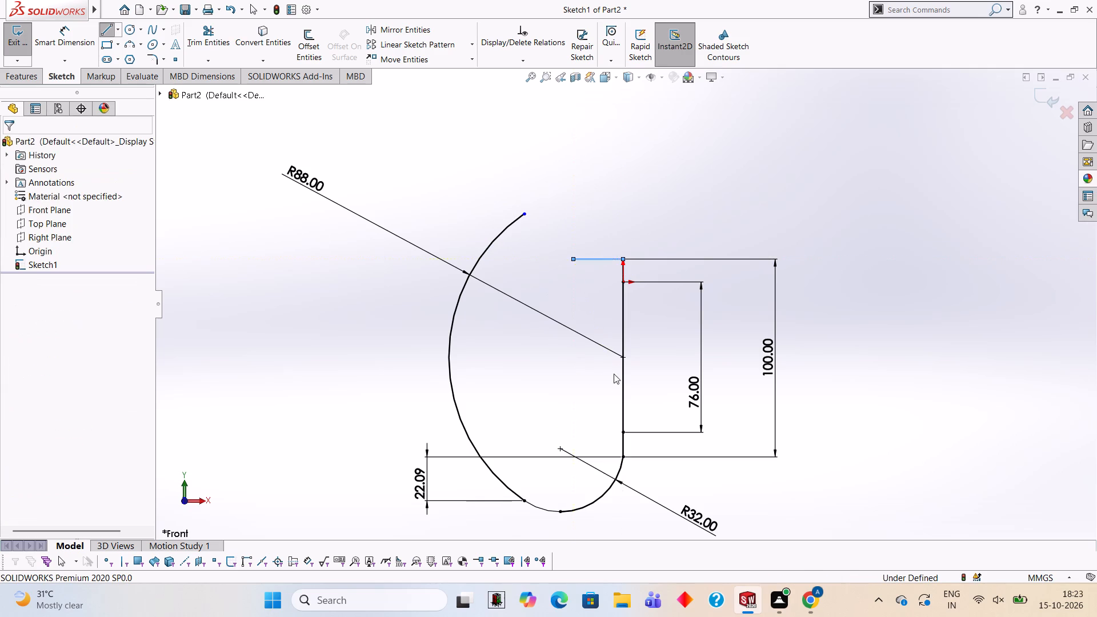
key(Escape)
Draw a 25 mm radius circle centred on the free end of the horizontal line.
click(131, 33)
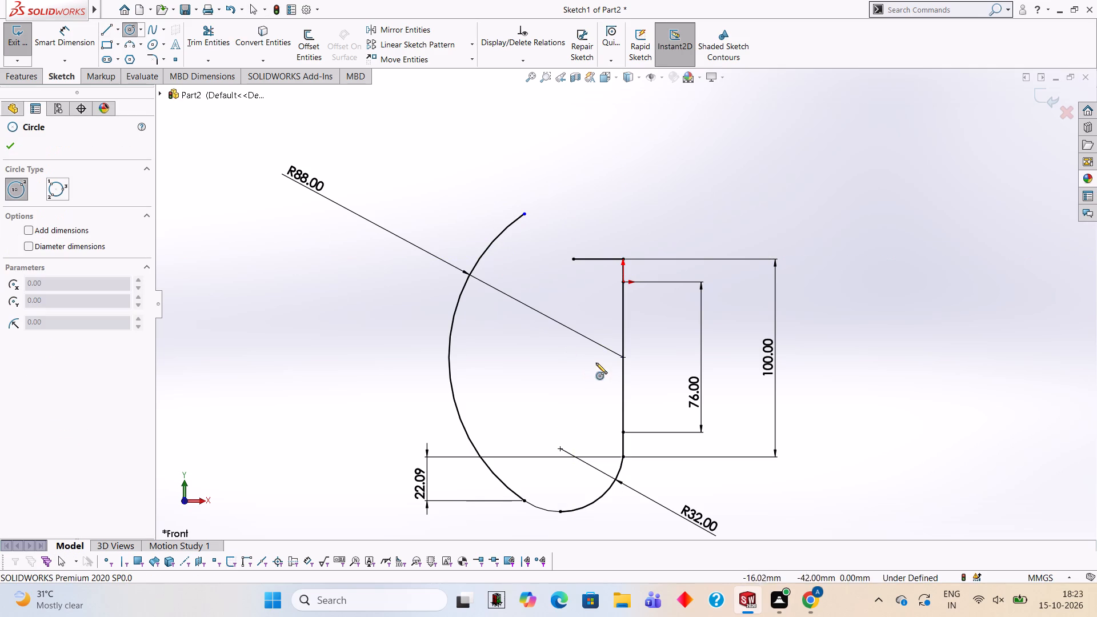
click(574, 260)
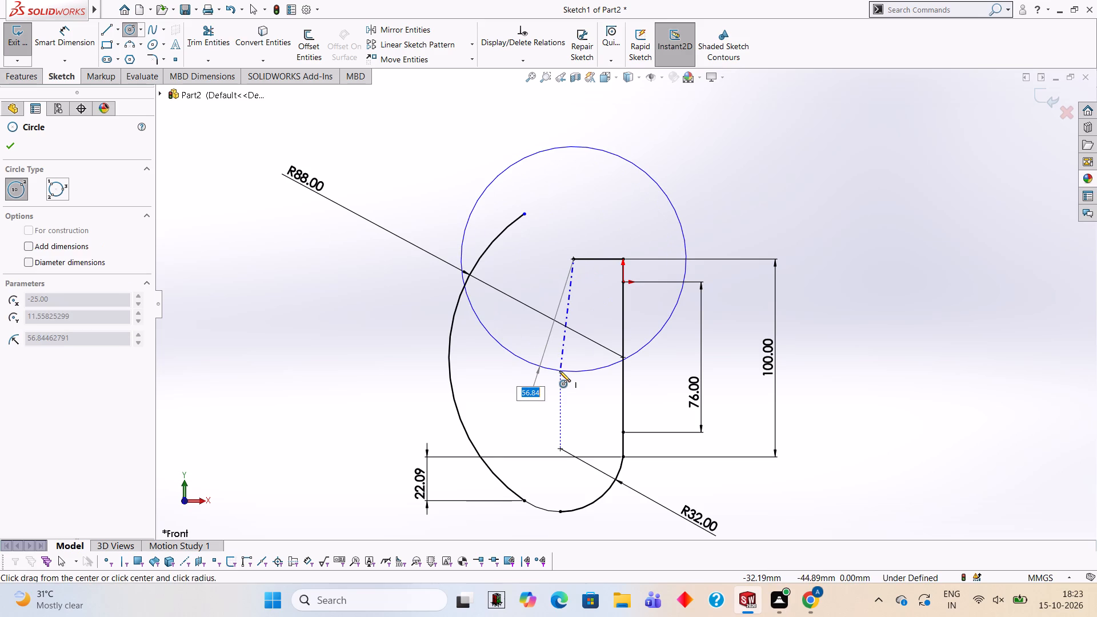
text(25)
key(Return)
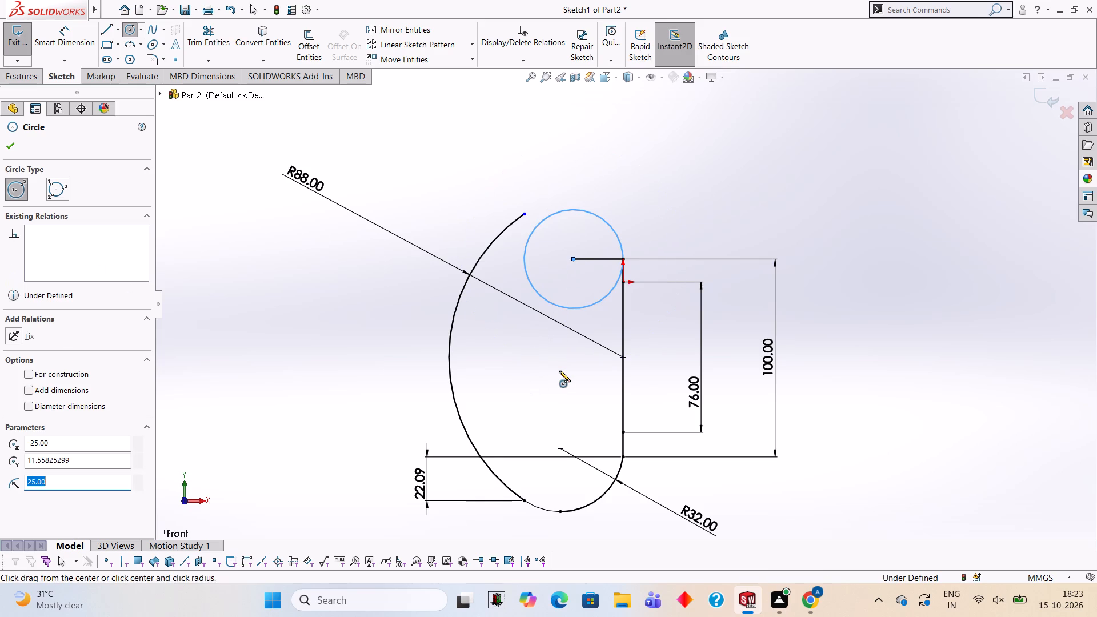
key(Escape)
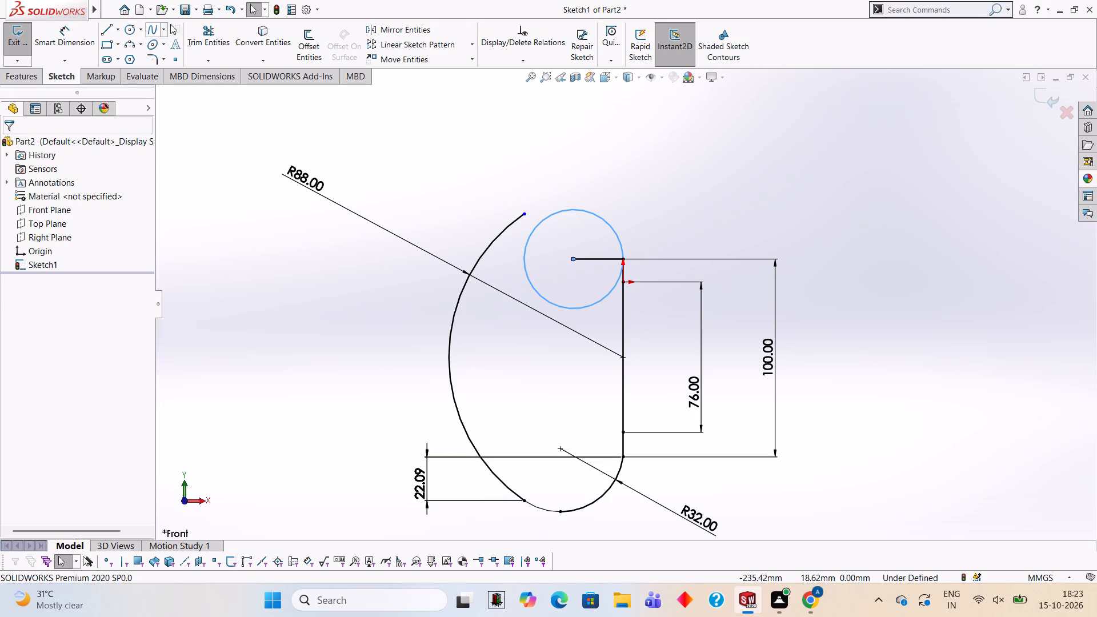
Trim away the R88 arc and the short arc beside the lower R32 arc, together with their associated dimensions.
click(199, 31)
click(450, 345)
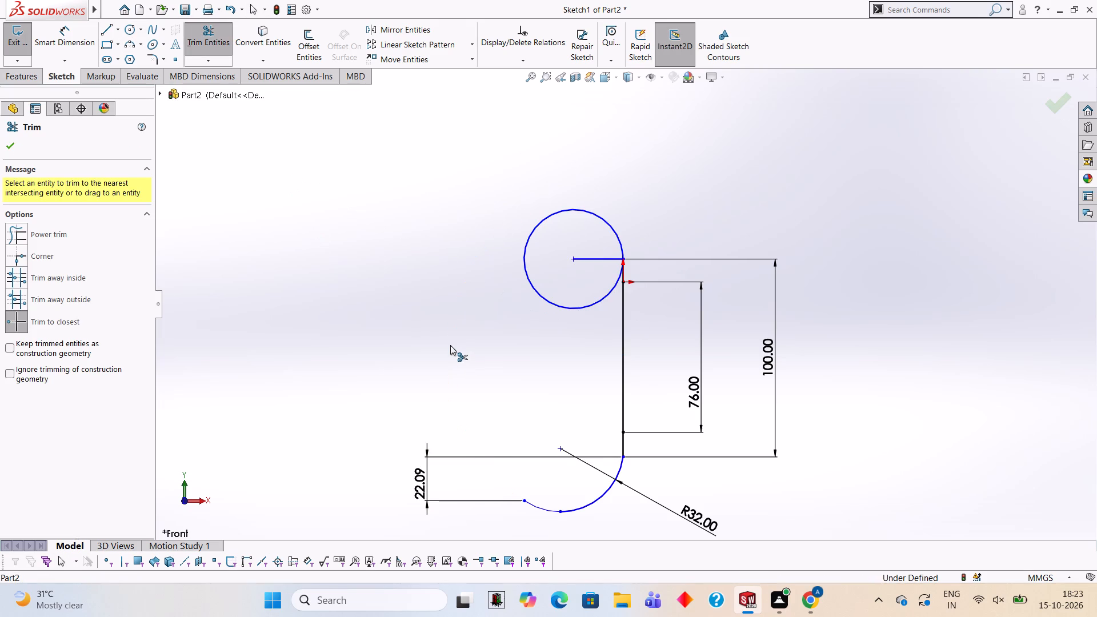
click(543, 511)
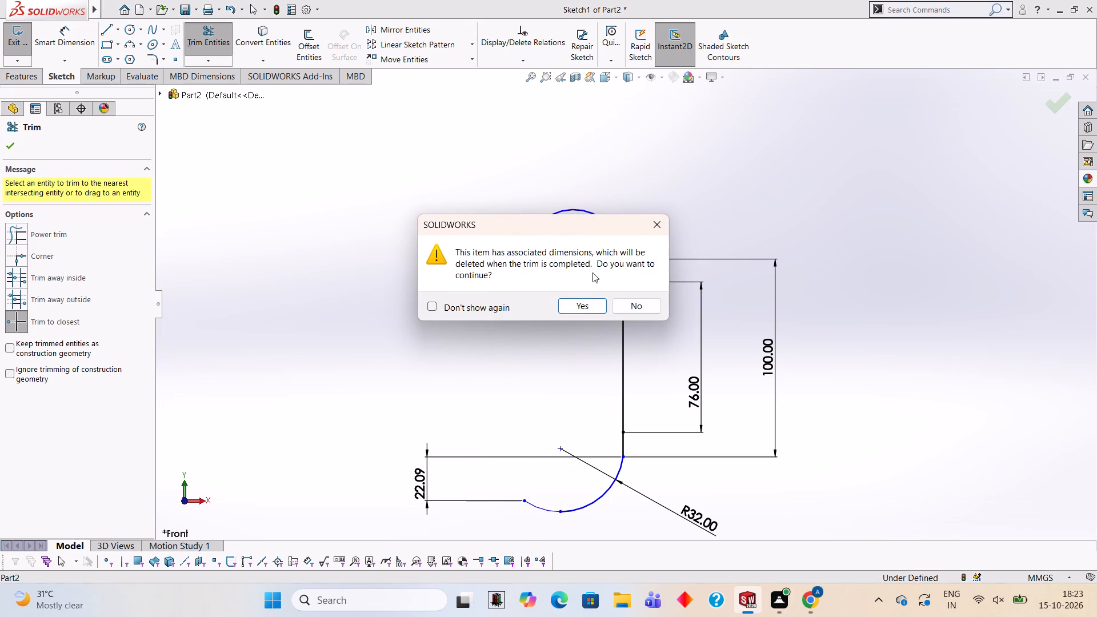
click(588, 302)
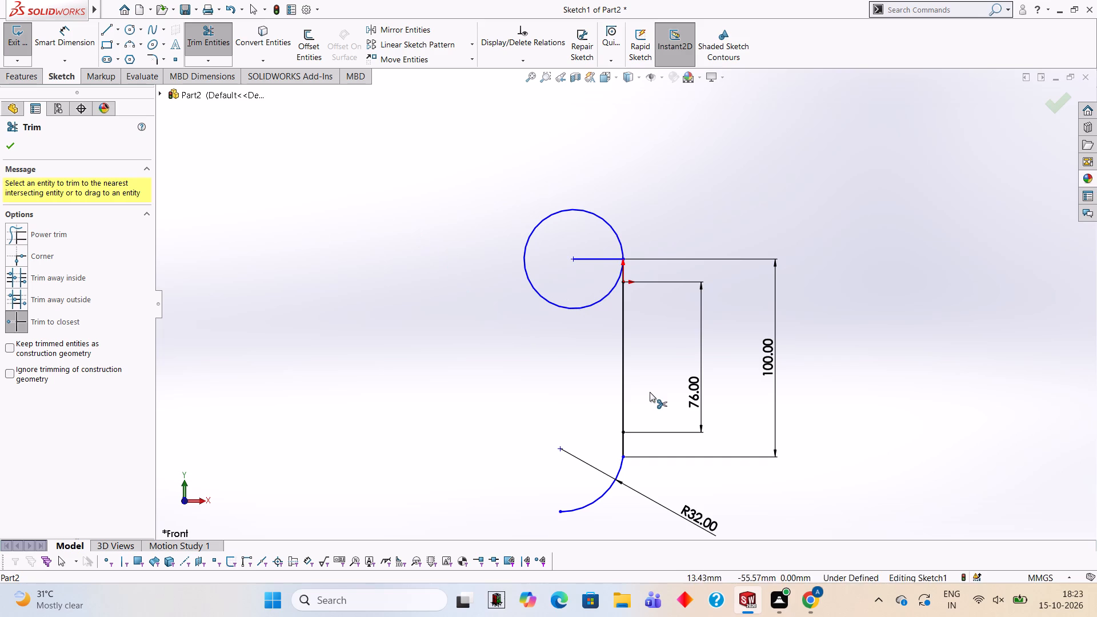
Draw a vertical line through the circle's centre from its topmost to its bottommost point.
scroll(646, 392, up, 2)
scroll(646, 392, down, 2)
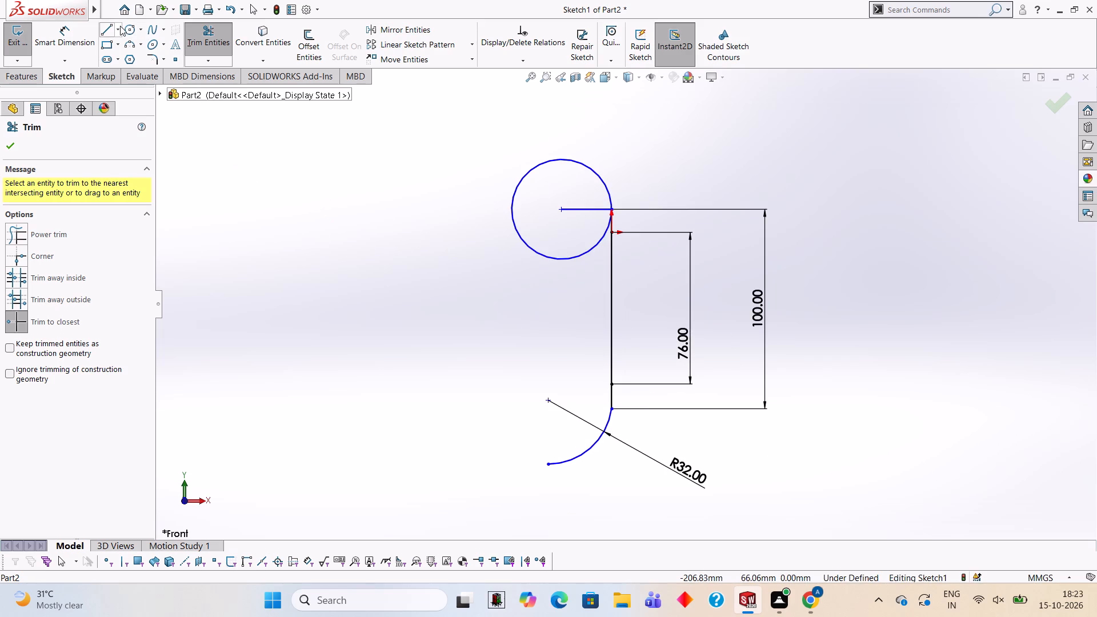
click(110, 26)
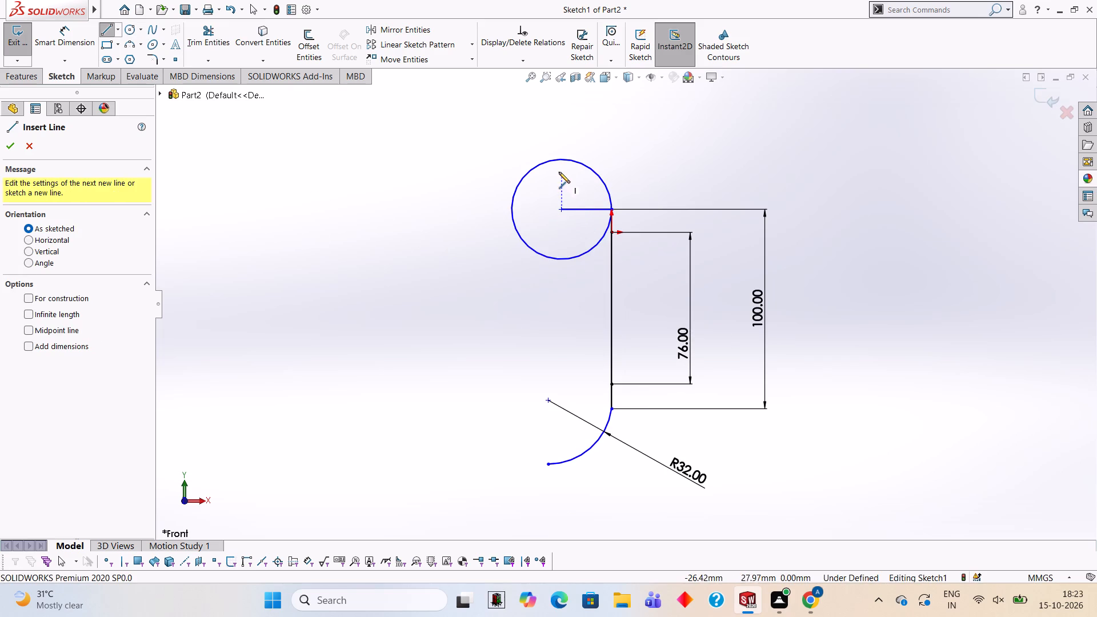
click(559, 158)
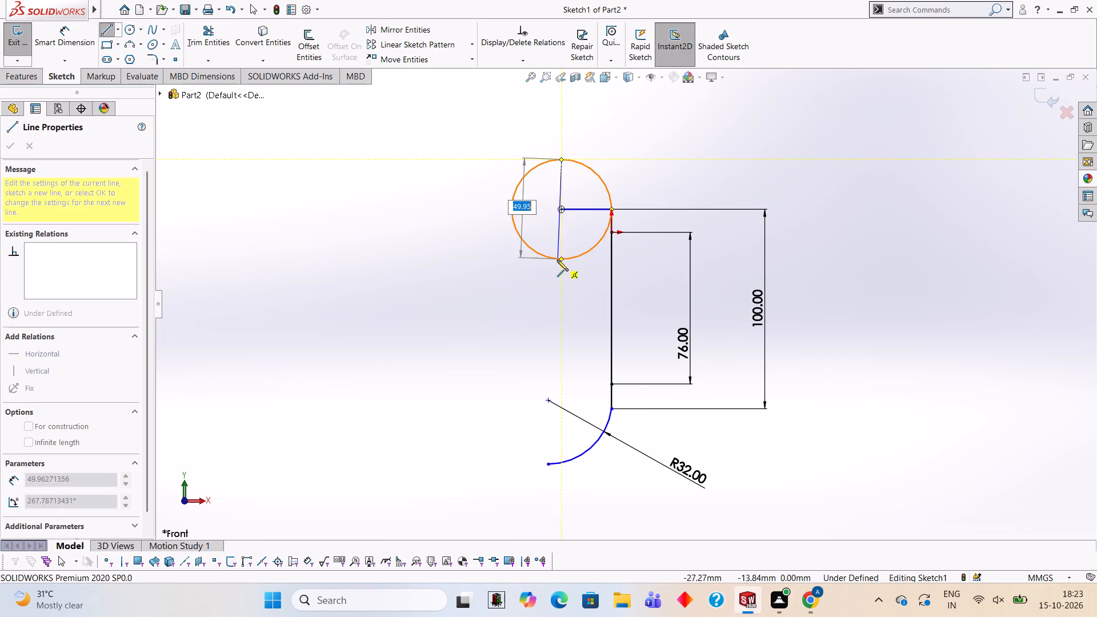
click(562, 260)
key(Escape)
key(Escape)
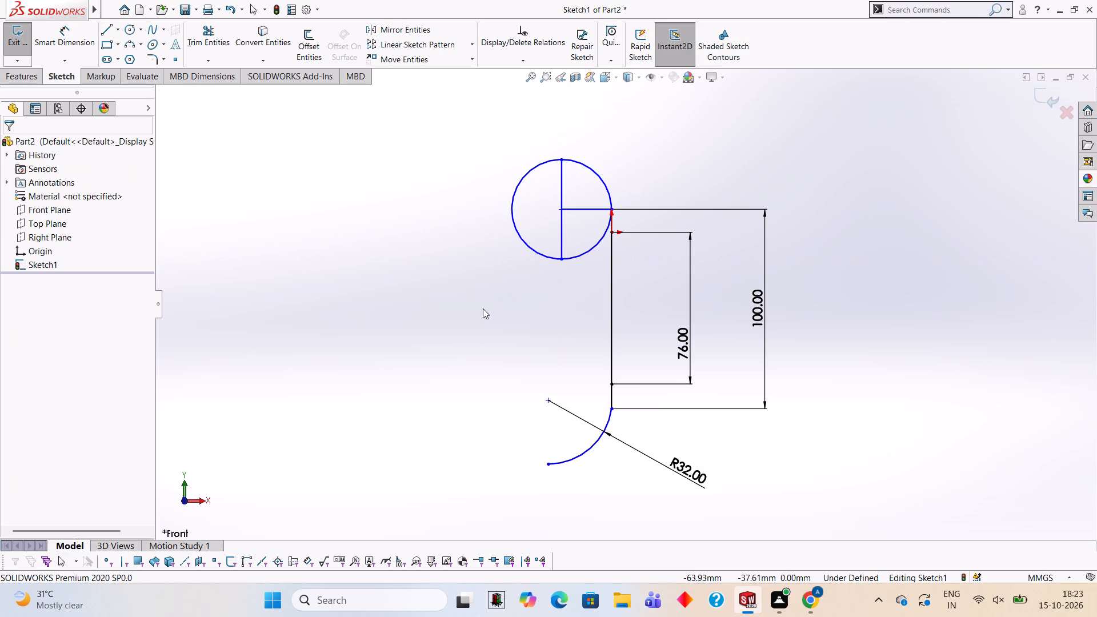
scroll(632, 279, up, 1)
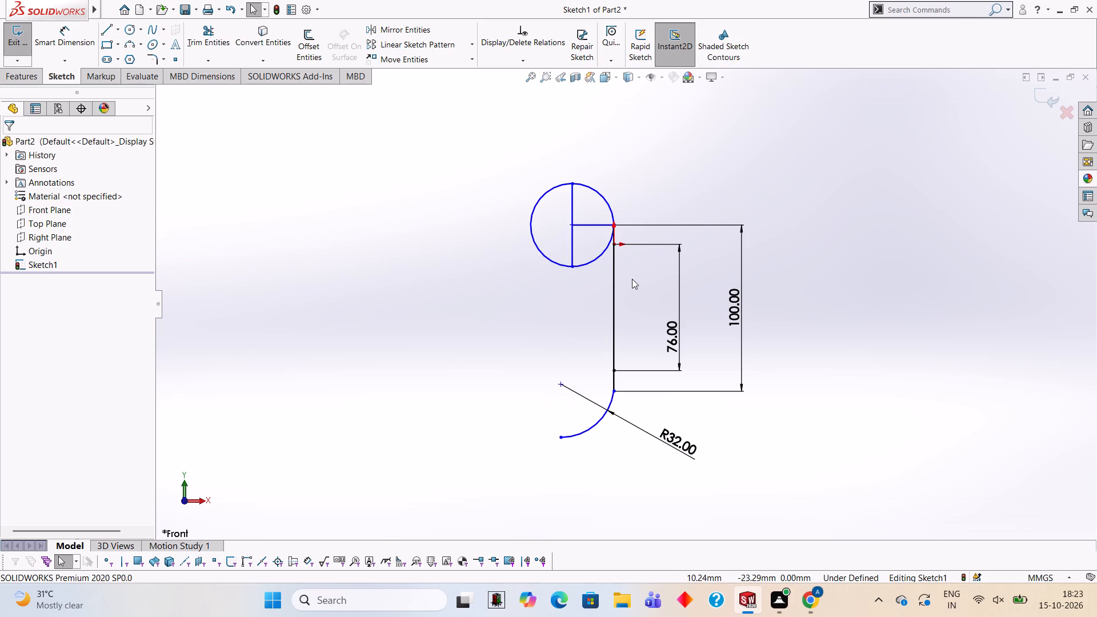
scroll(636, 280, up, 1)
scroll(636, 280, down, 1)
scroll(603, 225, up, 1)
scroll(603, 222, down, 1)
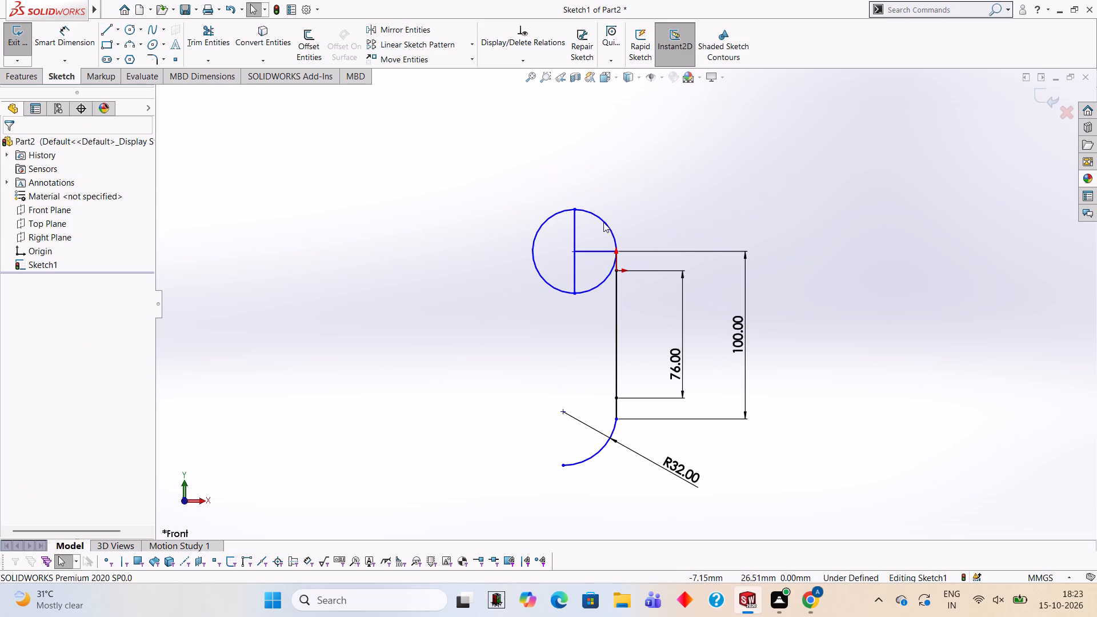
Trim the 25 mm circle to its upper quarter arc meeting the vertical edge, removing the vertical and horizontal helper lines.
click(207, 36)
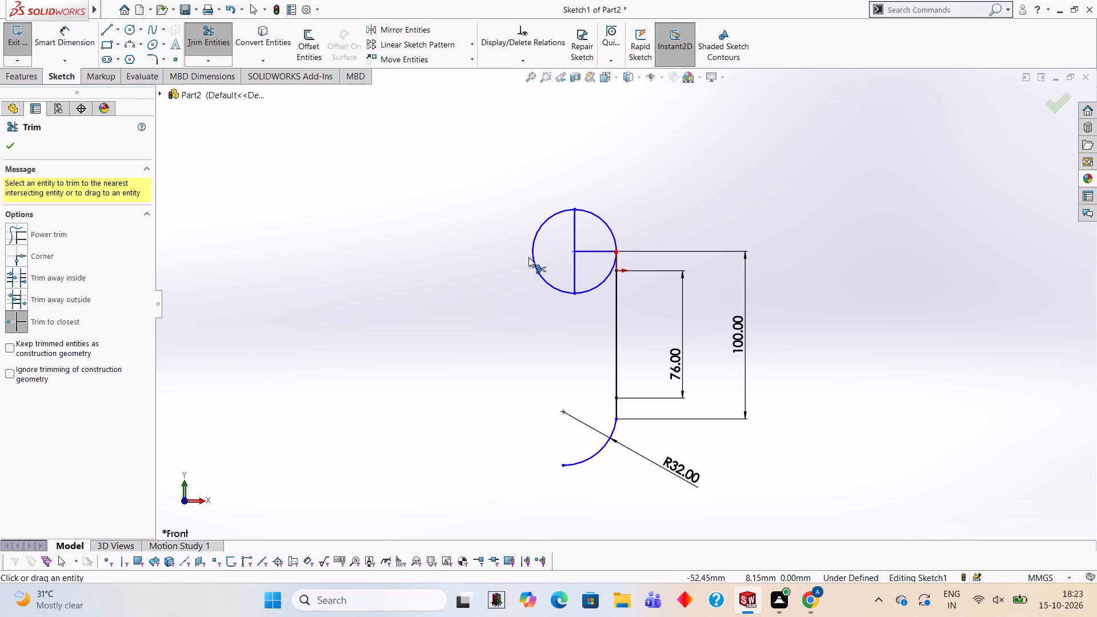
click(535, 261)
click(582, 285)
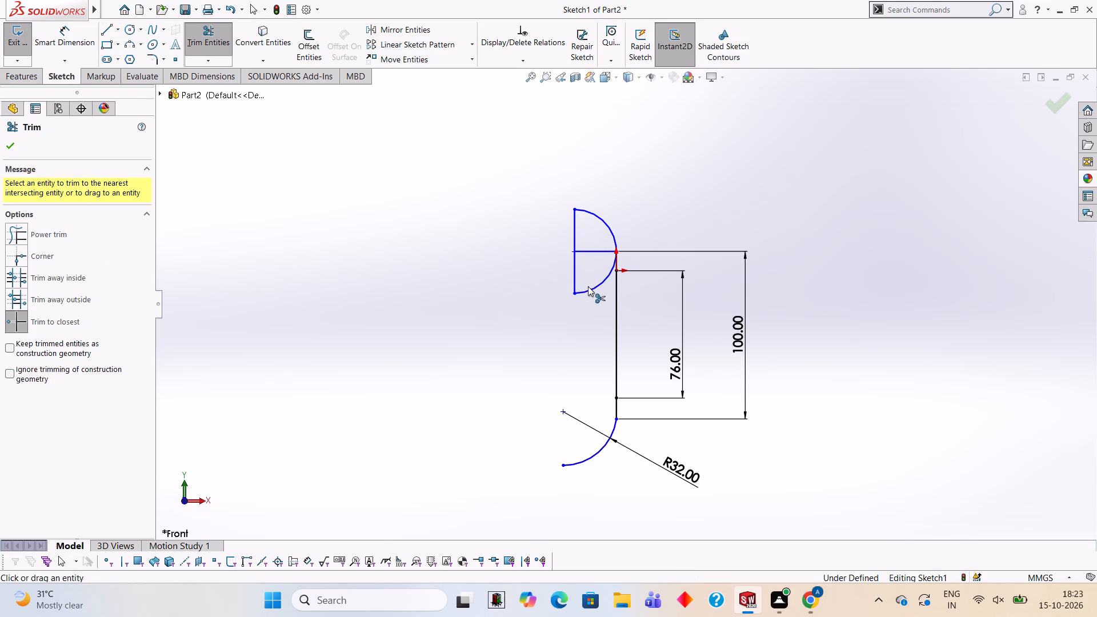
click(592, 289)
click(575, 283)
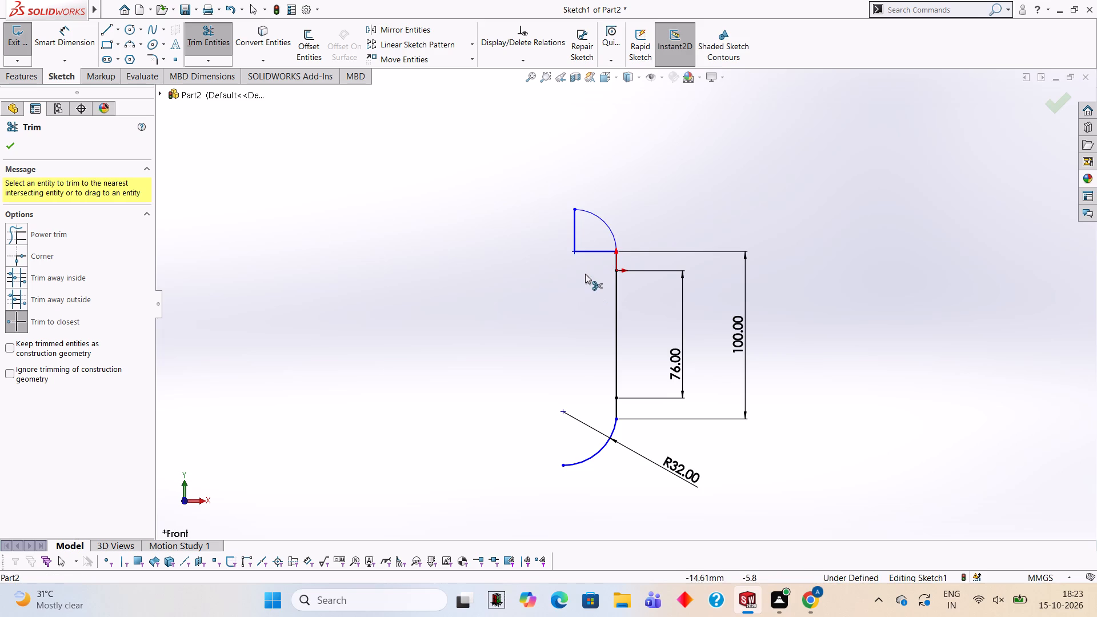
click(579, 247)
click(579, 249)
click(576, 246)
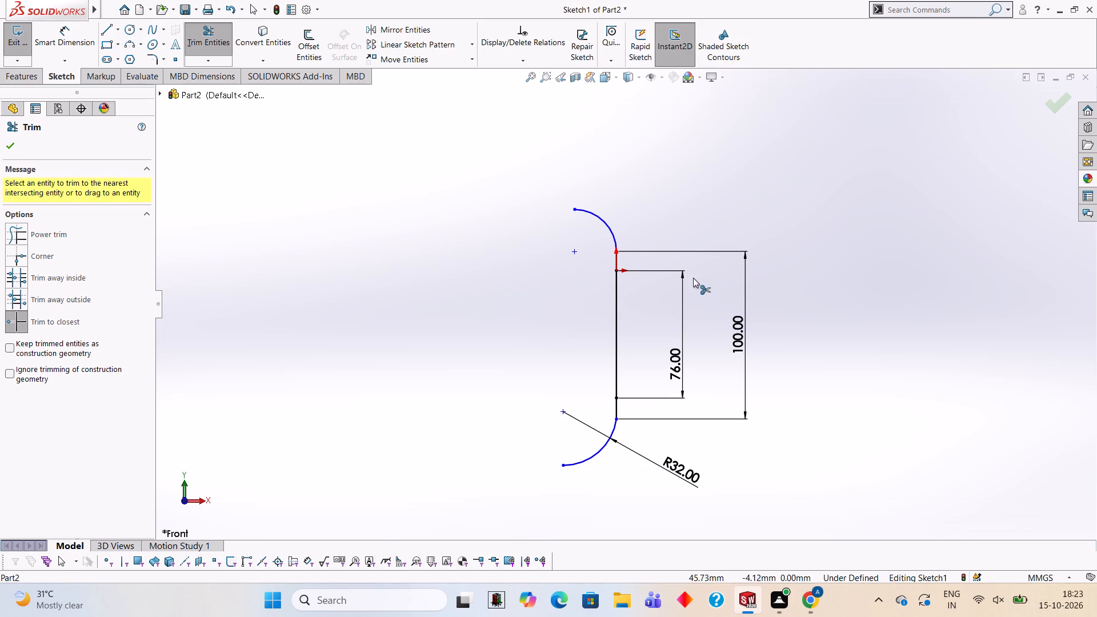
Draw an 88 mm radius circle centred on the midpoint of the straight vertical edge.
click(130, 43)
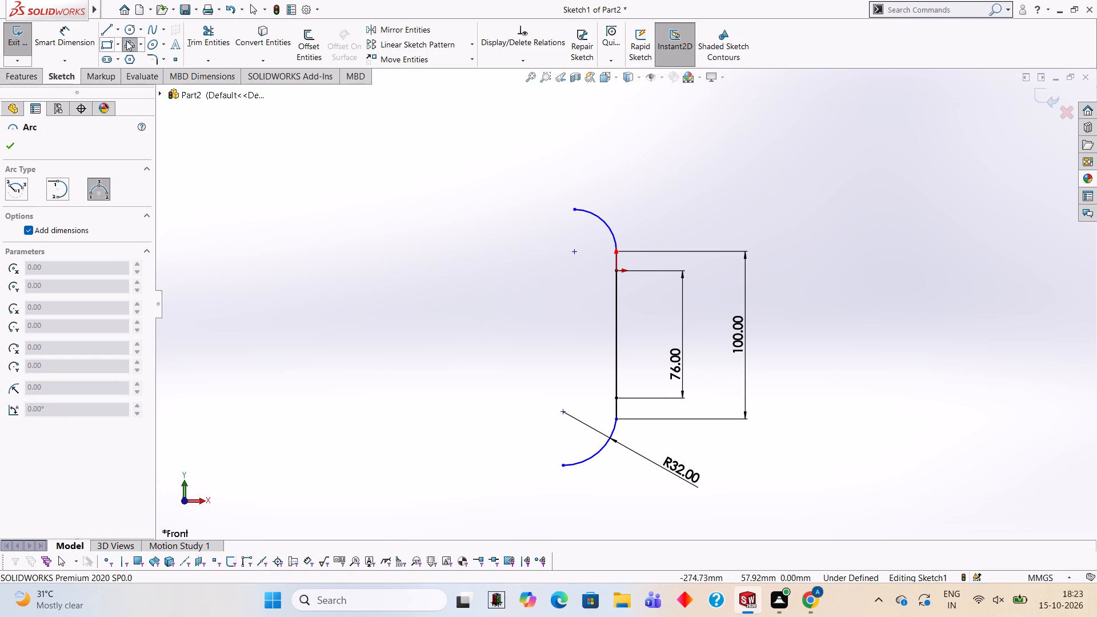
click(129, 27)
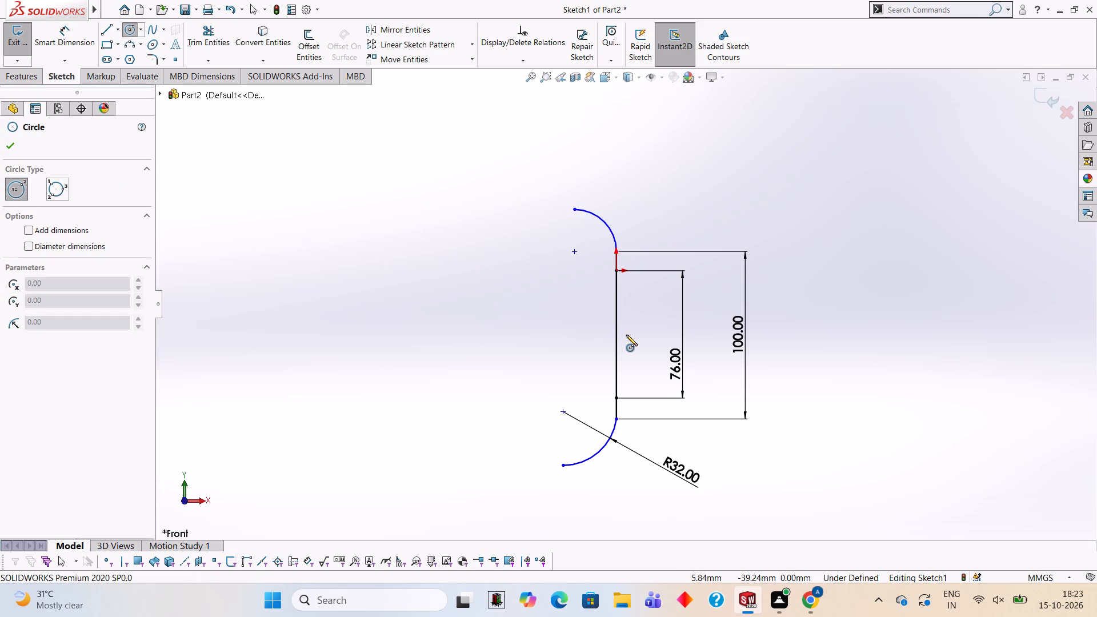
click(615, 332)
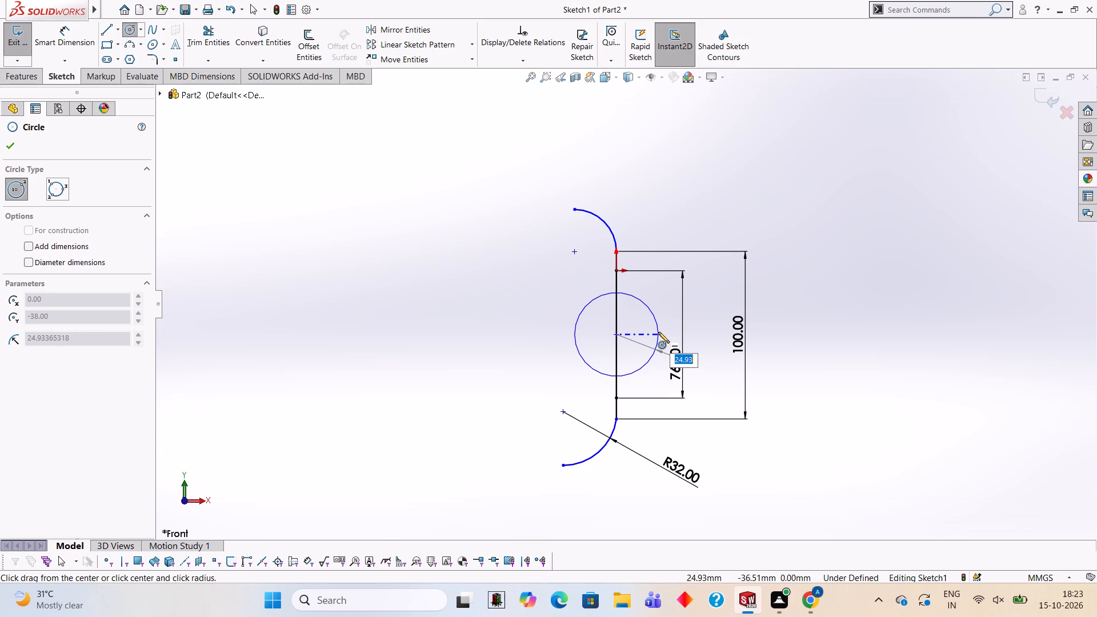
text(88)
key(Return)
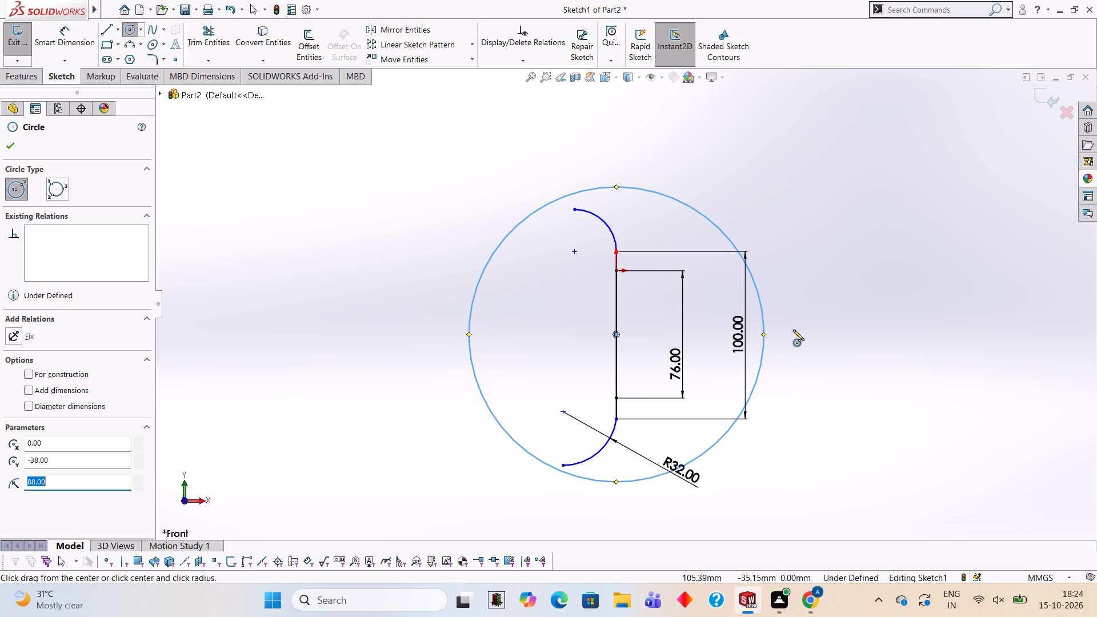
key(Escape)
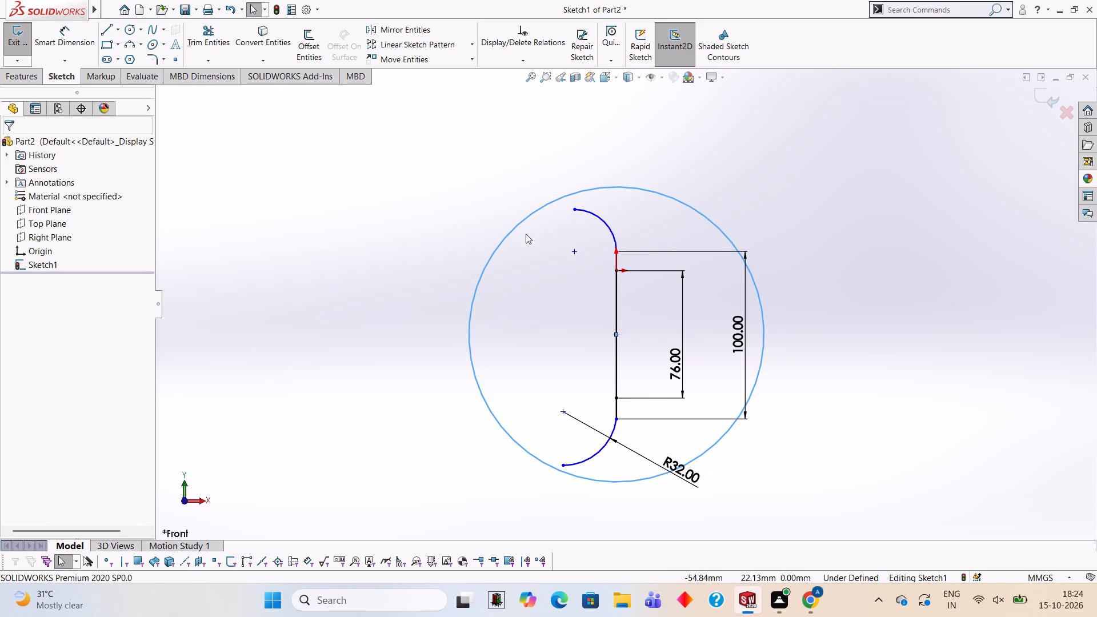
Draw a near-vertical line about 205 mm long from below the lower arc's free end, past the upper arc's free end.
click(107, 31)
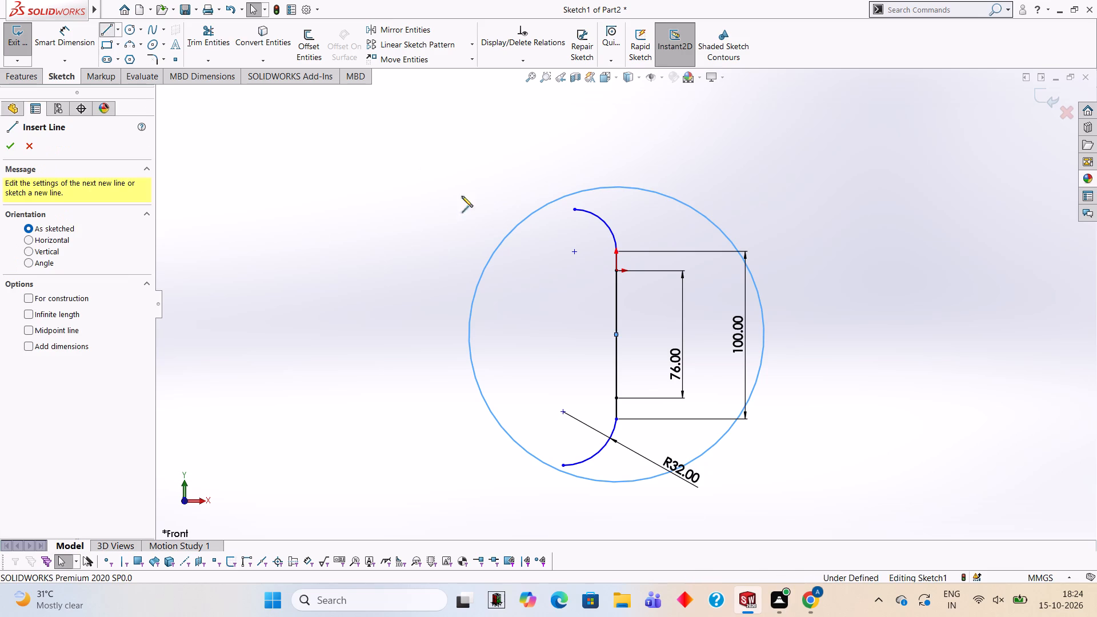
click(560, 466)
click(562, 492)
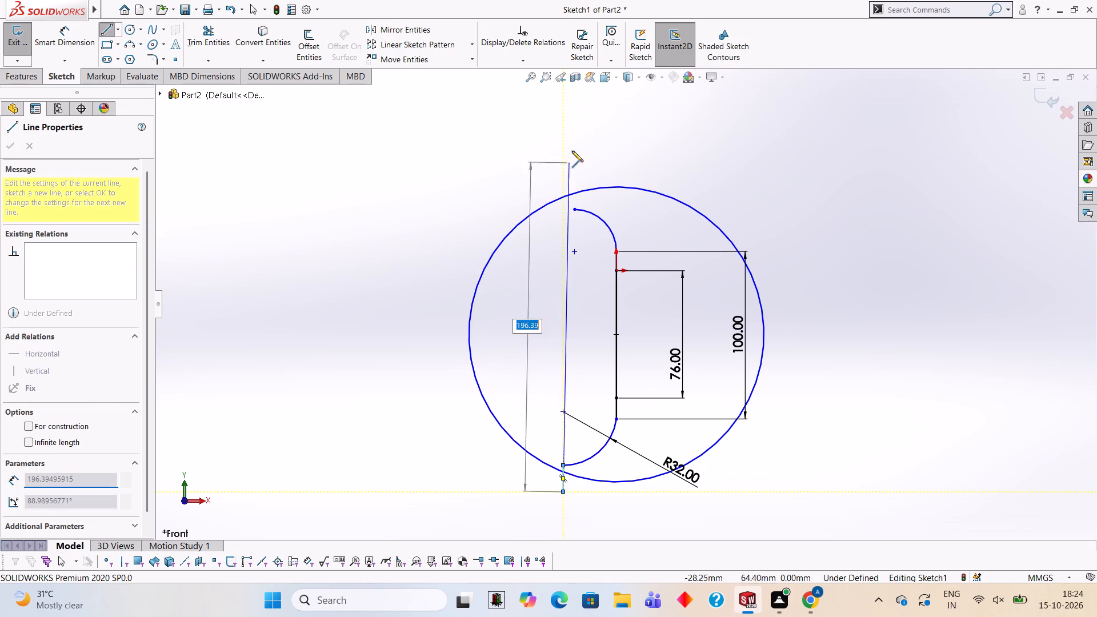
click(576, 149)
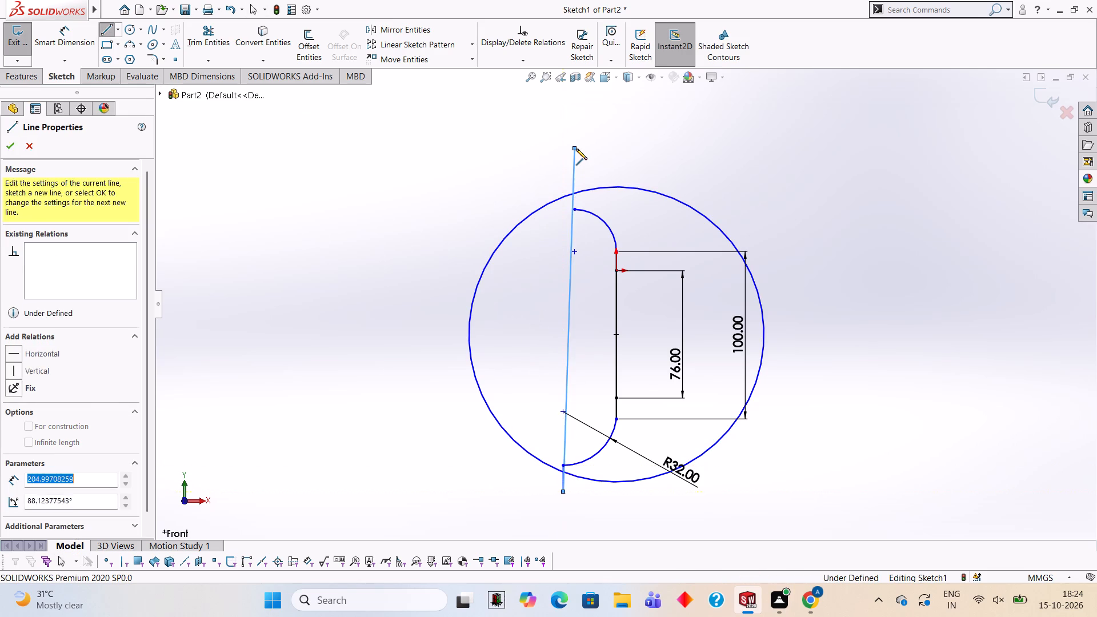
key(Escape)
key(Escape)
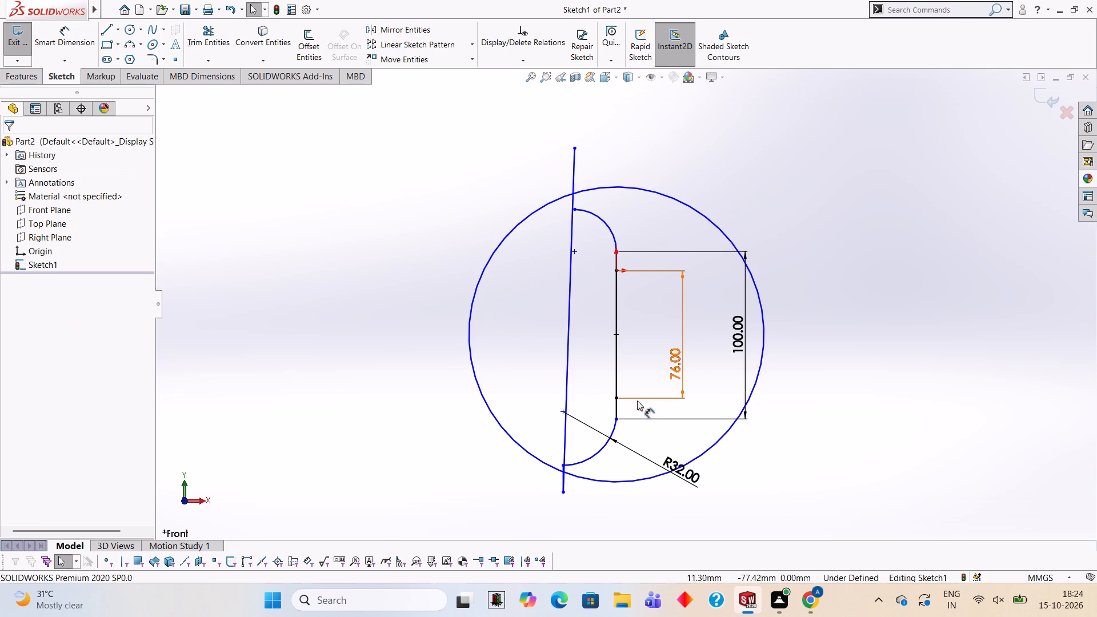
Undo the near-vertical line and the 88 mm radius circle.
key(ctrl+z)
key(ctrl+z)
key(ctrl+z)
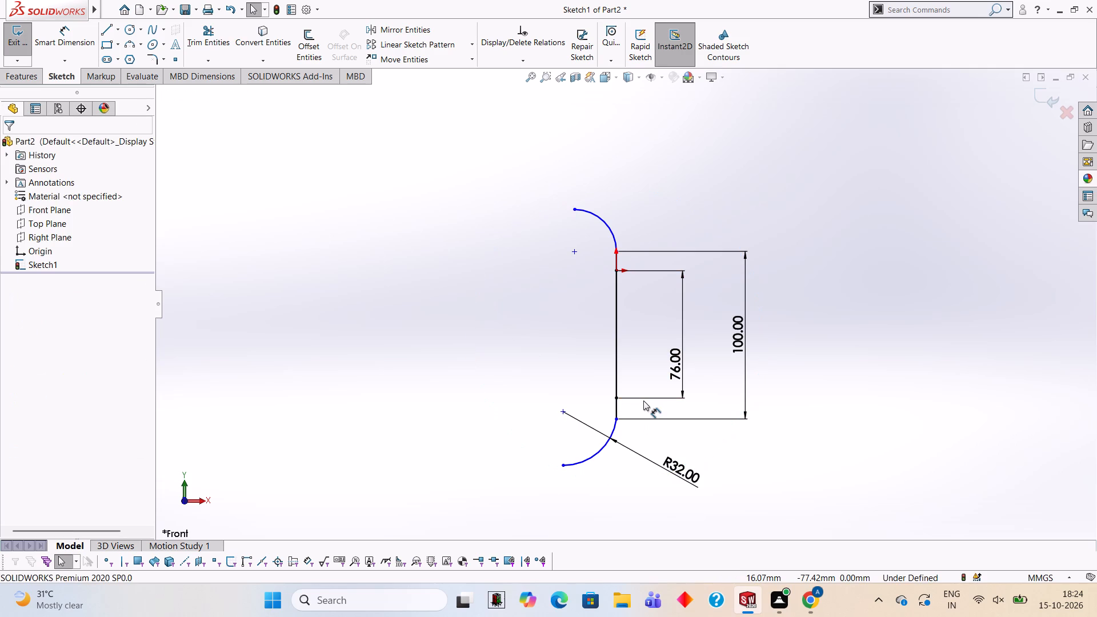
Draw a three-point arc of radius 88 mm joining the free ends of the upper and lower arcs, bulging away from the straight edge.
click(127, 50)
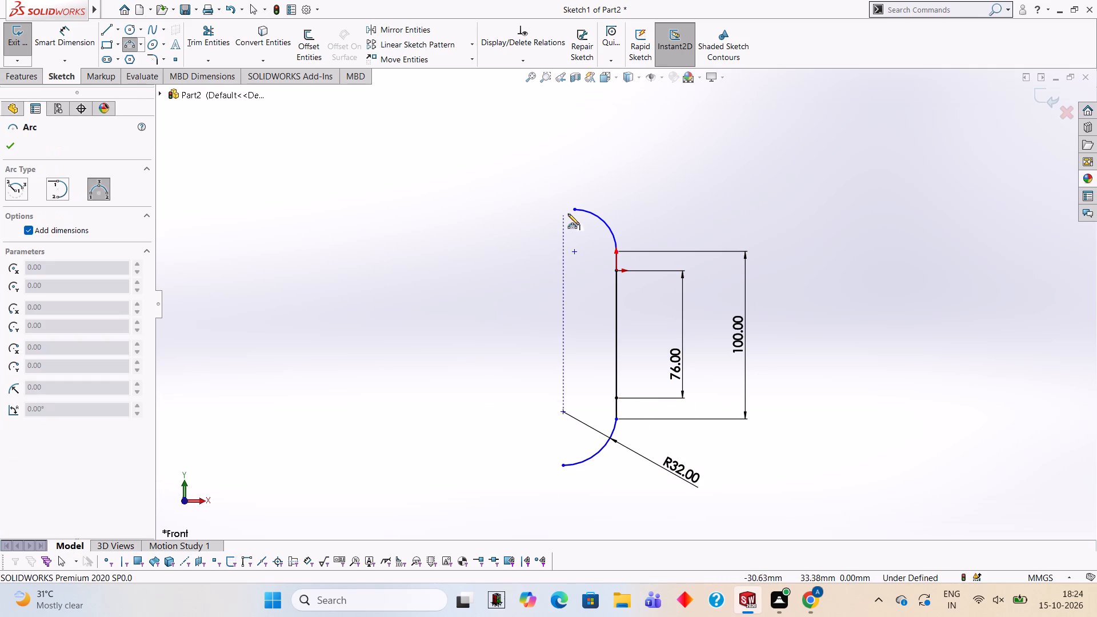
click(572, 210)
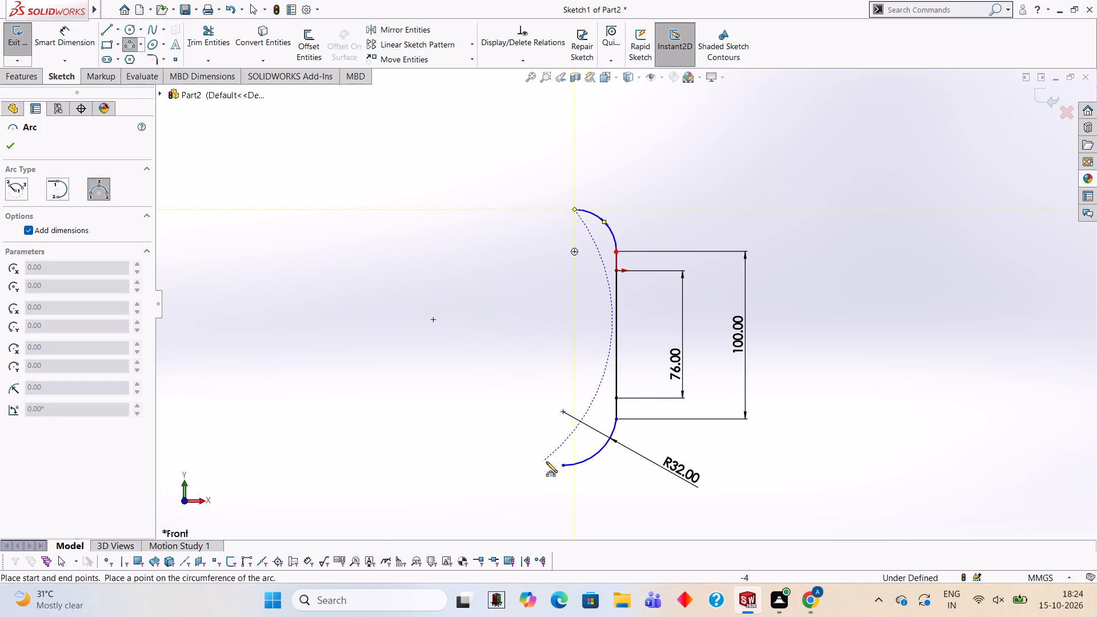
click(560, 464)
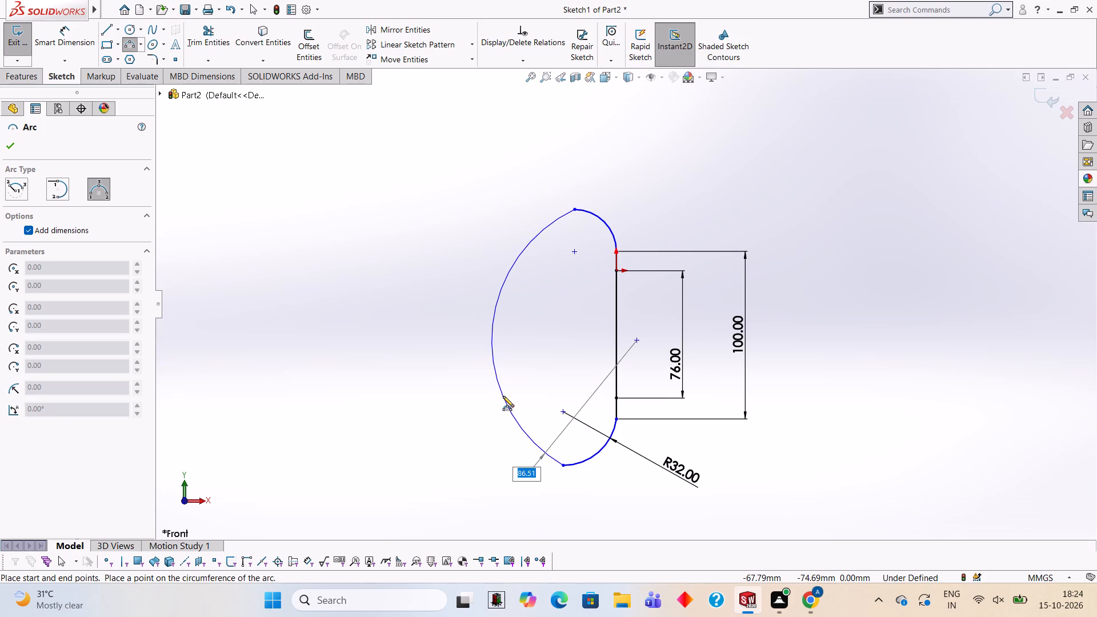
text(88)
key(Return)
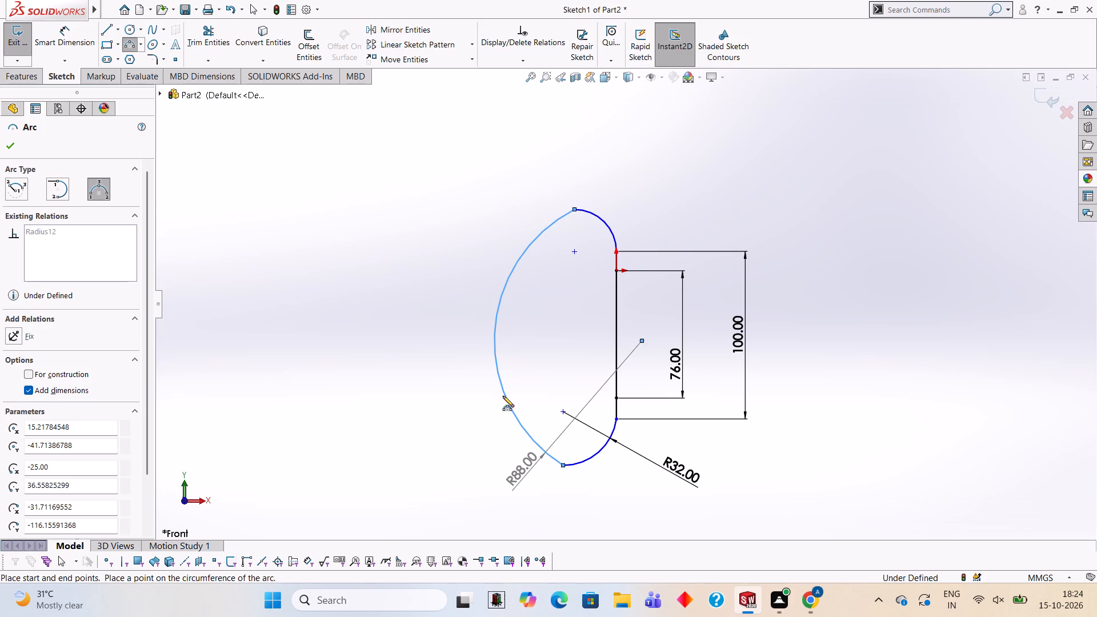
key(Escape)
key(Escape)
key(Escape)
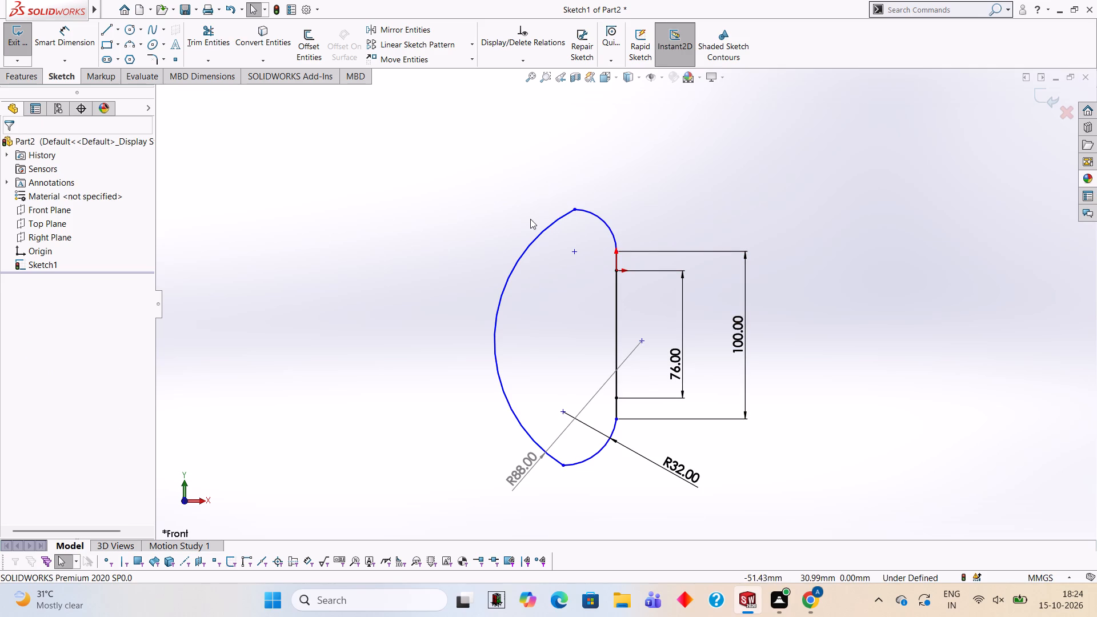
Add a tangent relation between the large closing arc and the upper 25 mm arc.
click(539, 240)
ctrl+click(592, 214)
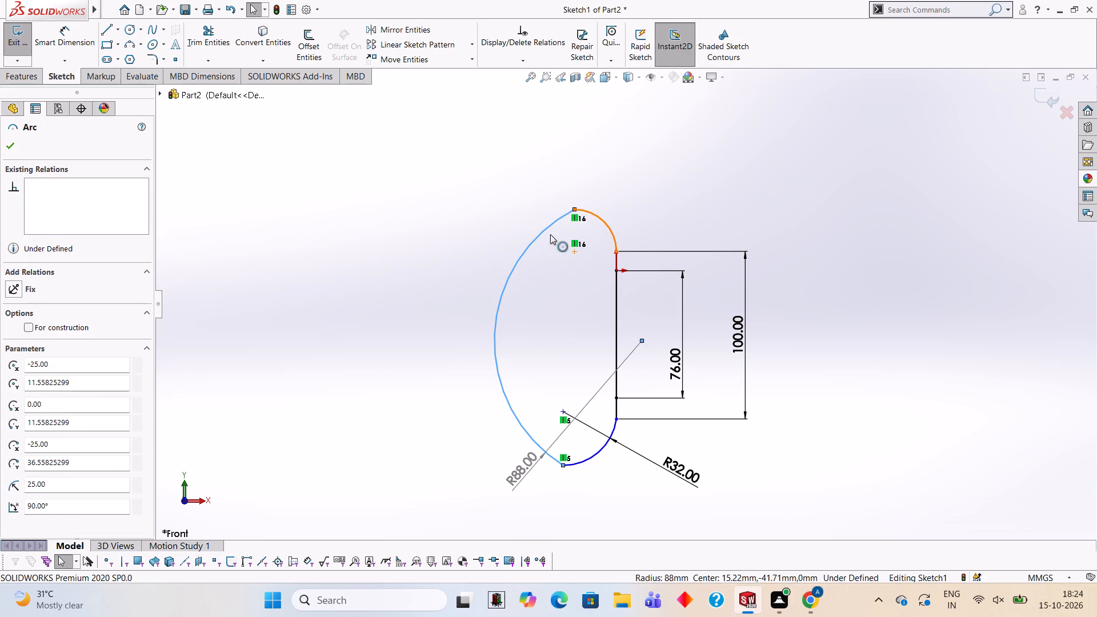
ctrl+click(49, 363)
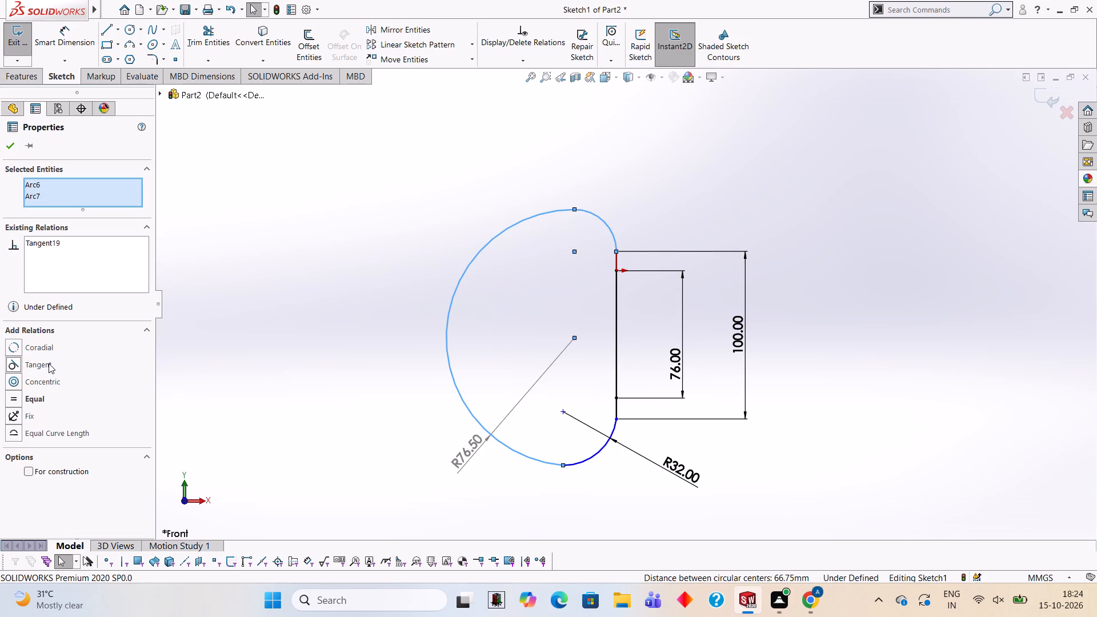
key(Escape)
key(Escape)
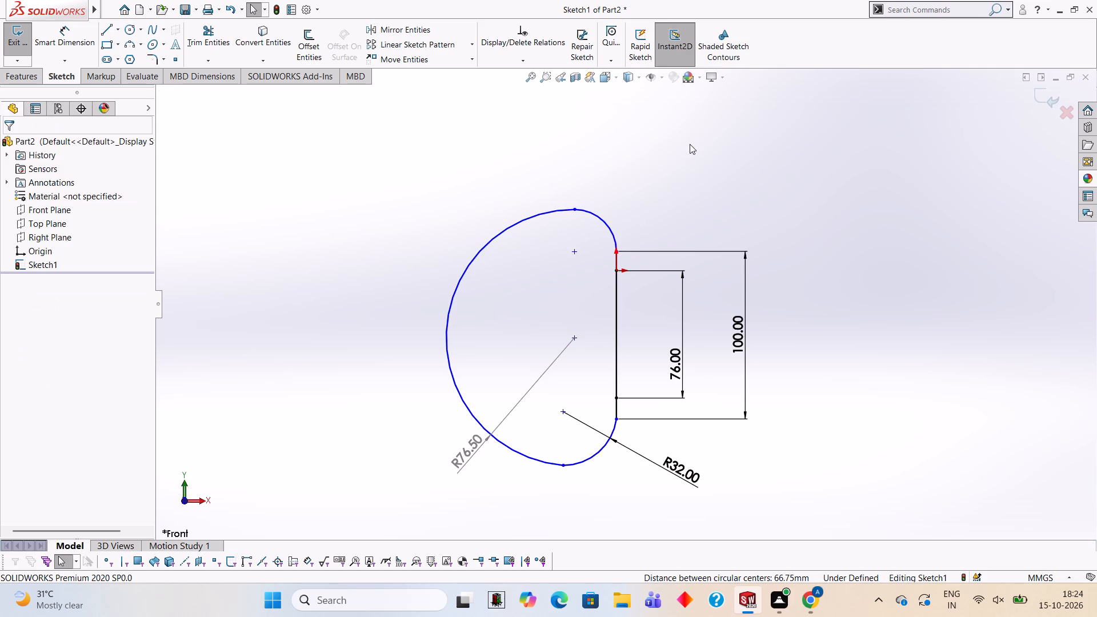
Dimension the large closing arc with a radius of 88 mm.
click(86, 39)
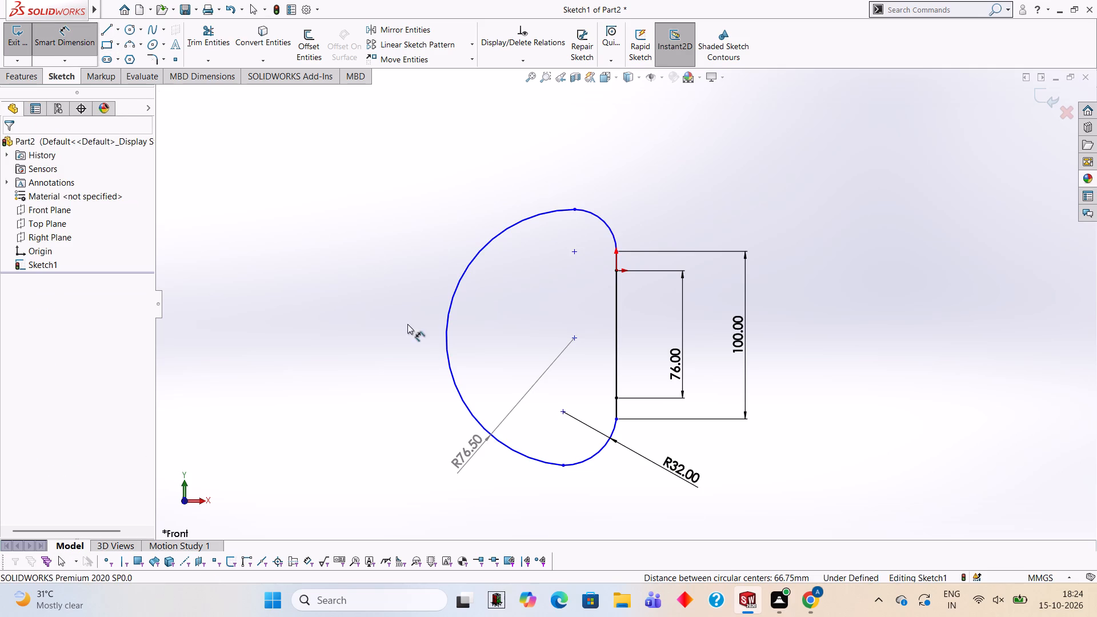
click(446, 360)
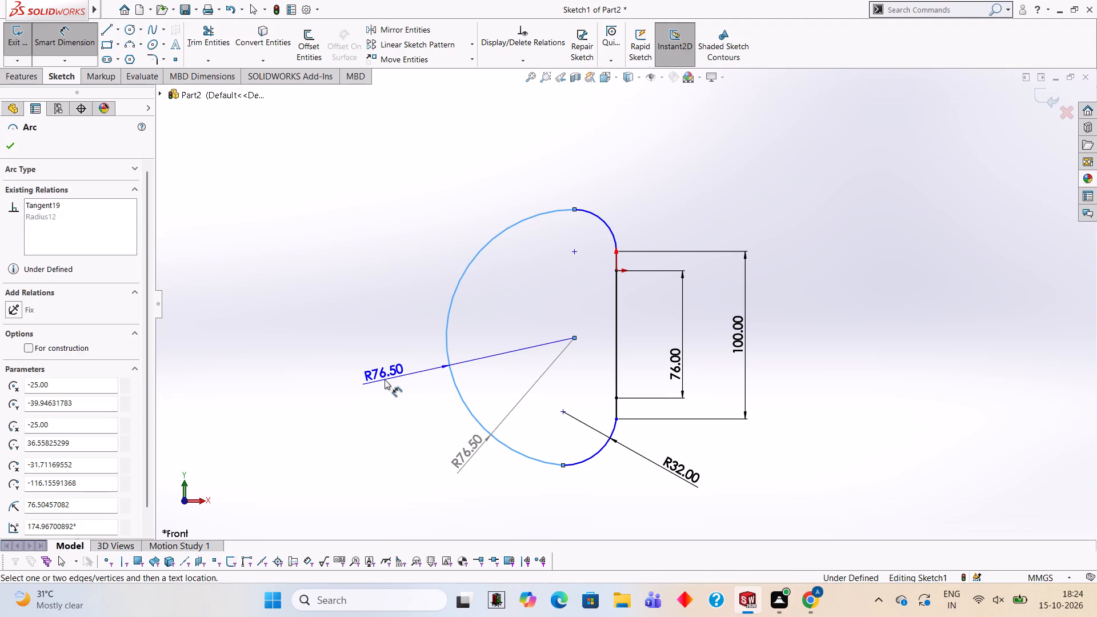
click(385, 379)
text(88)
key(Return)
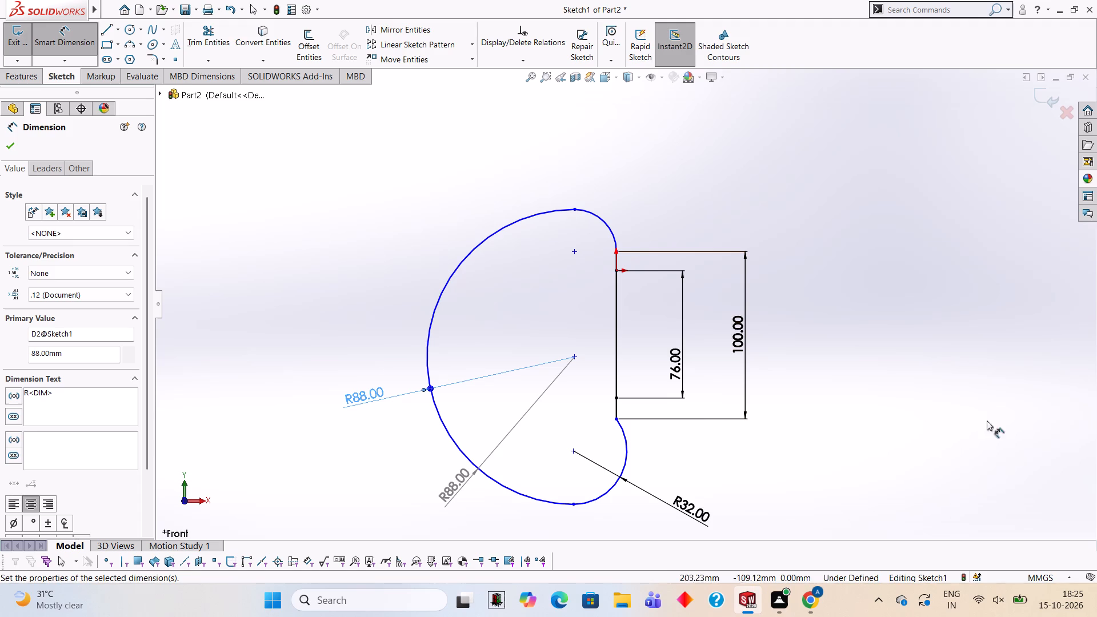
Undo the profile rework back to the earlier outline with the R88 arc, both R32 arcs and the 76 and 22.09 mm dimensions.
key(ctrl+z)
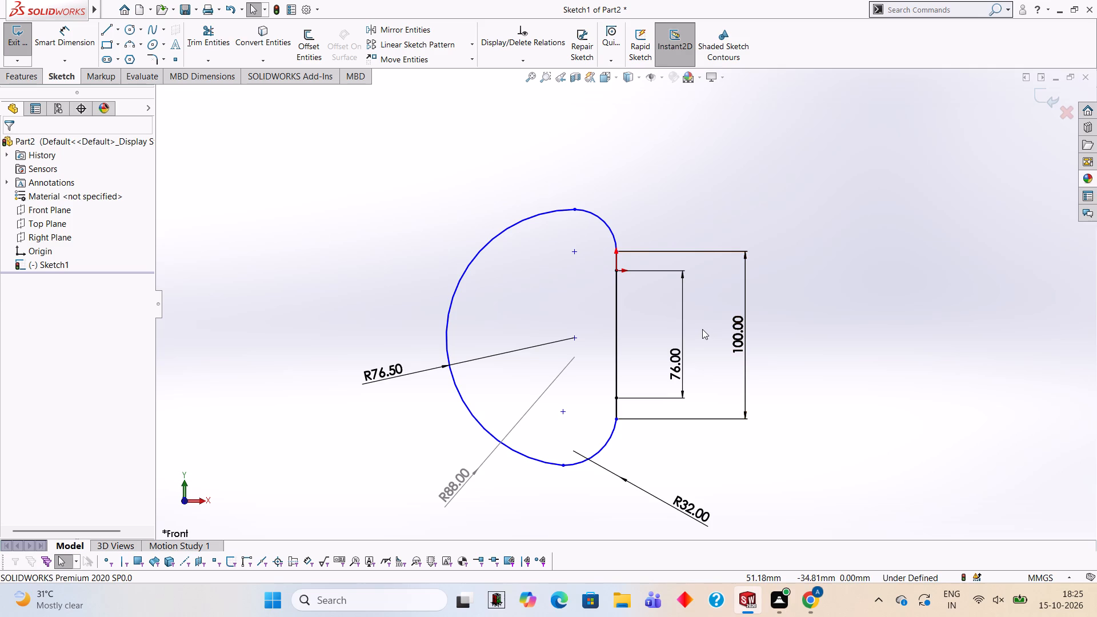
key(ctrl+z)
key(ctrl+z)
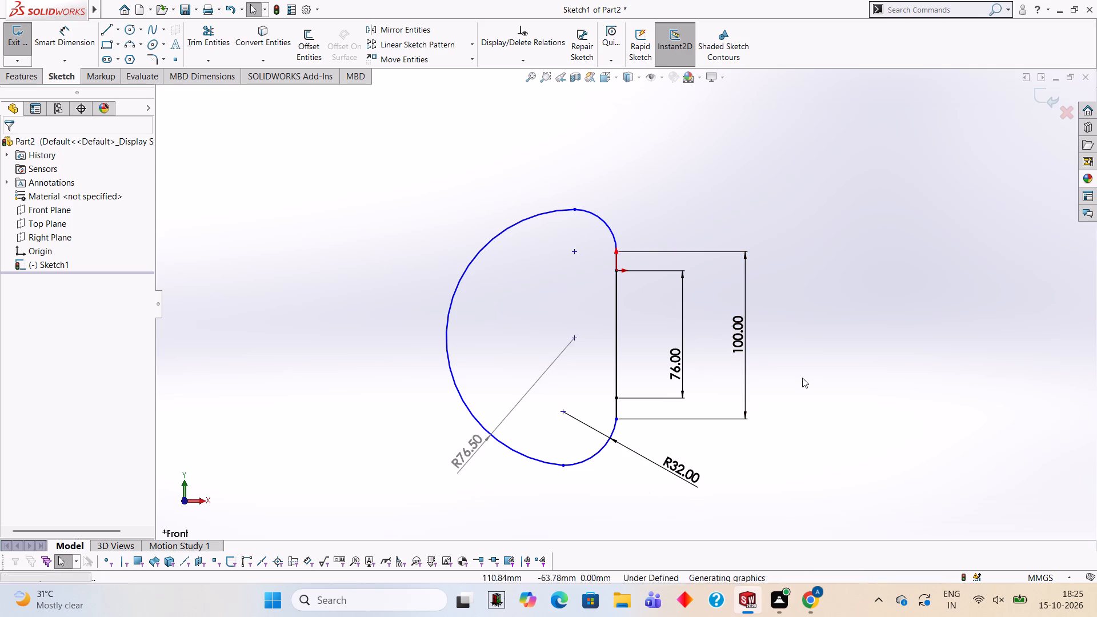
key(ctrl+z)
key(ctrl+z)
key(ctrl+z)
key(ctrl+z)
key(ctrl+z)
key(ctrl+z)
key(ctrl+z)
key(ctrl+z)
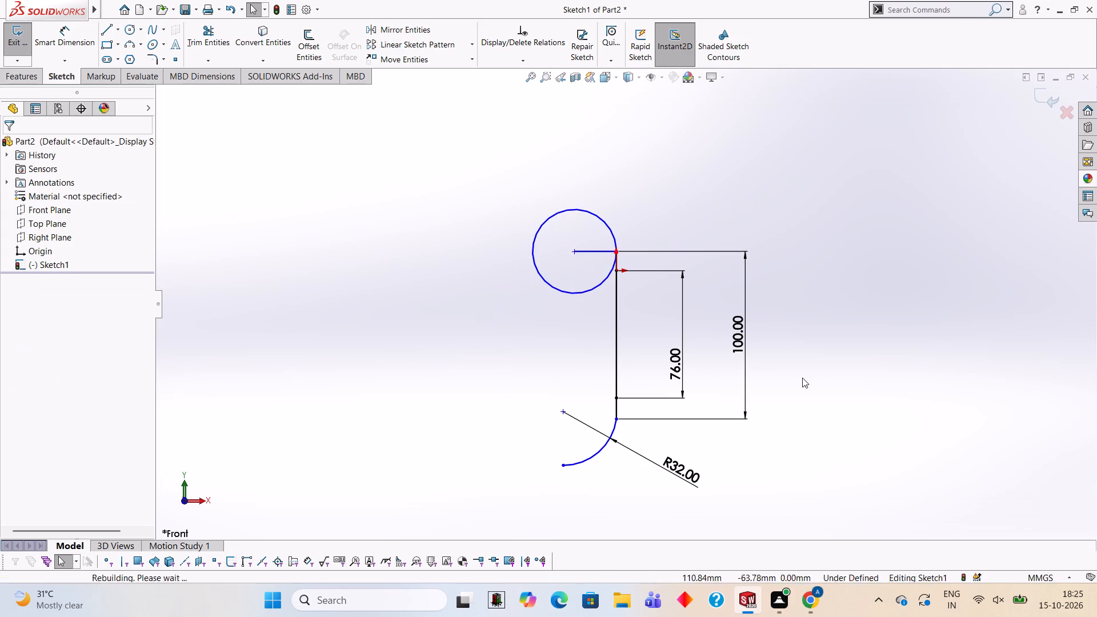
key(ctrl+z)
key(ctrl+z)
key(ctrl+z)
key(ctrl+z)
key(ctrl+z)
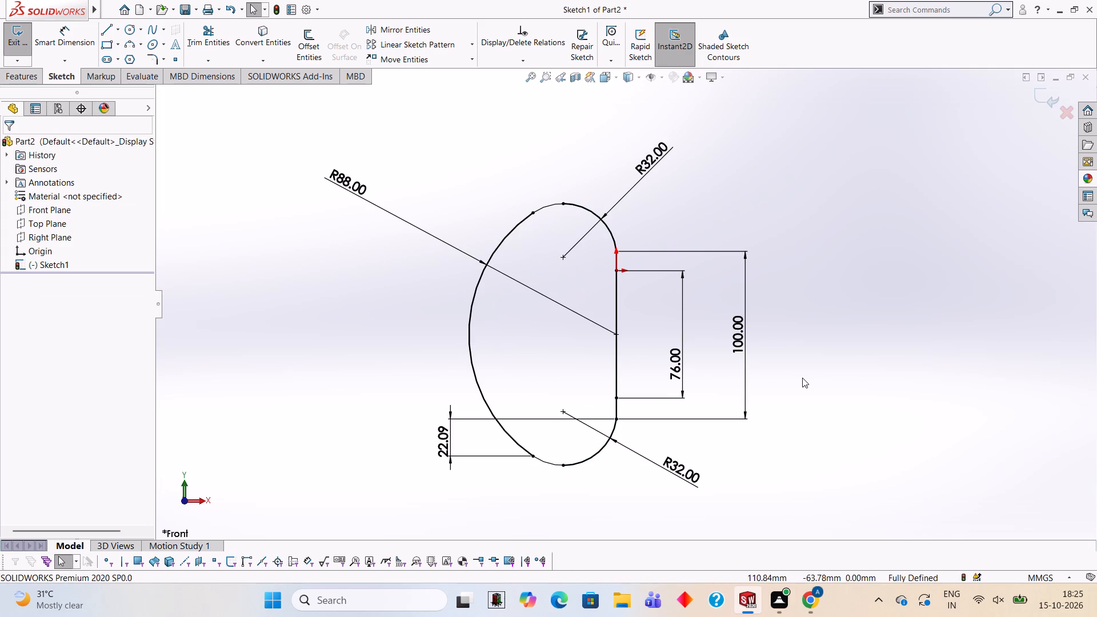
key(ctrl+z)
key(ctrl+z)
key(ctrl+z)
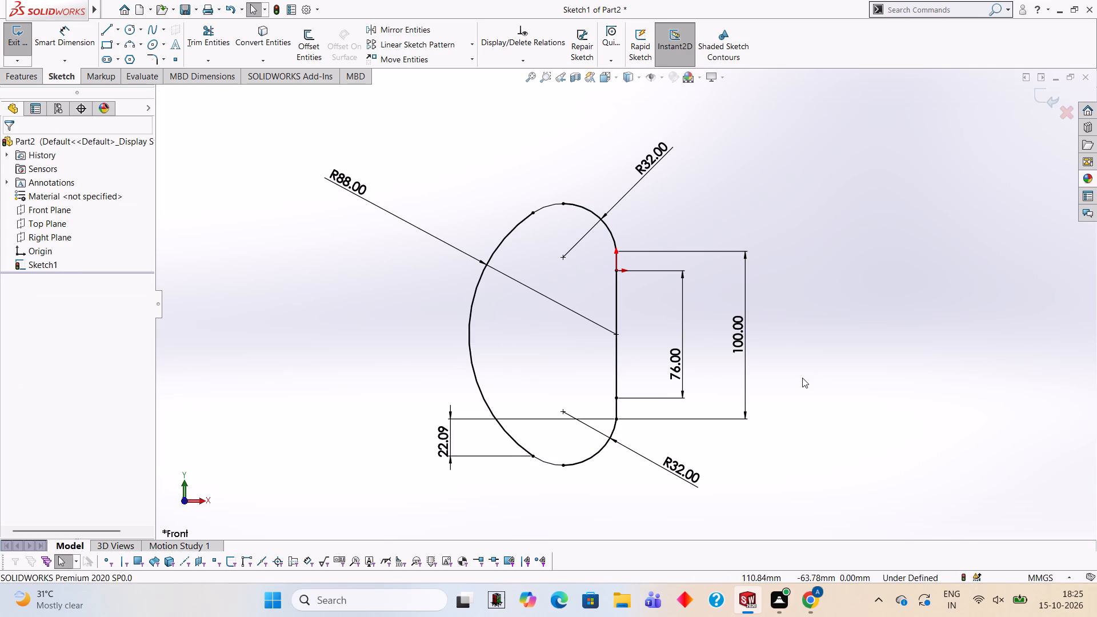
key(ctrl+z)
key(ctrl+y)
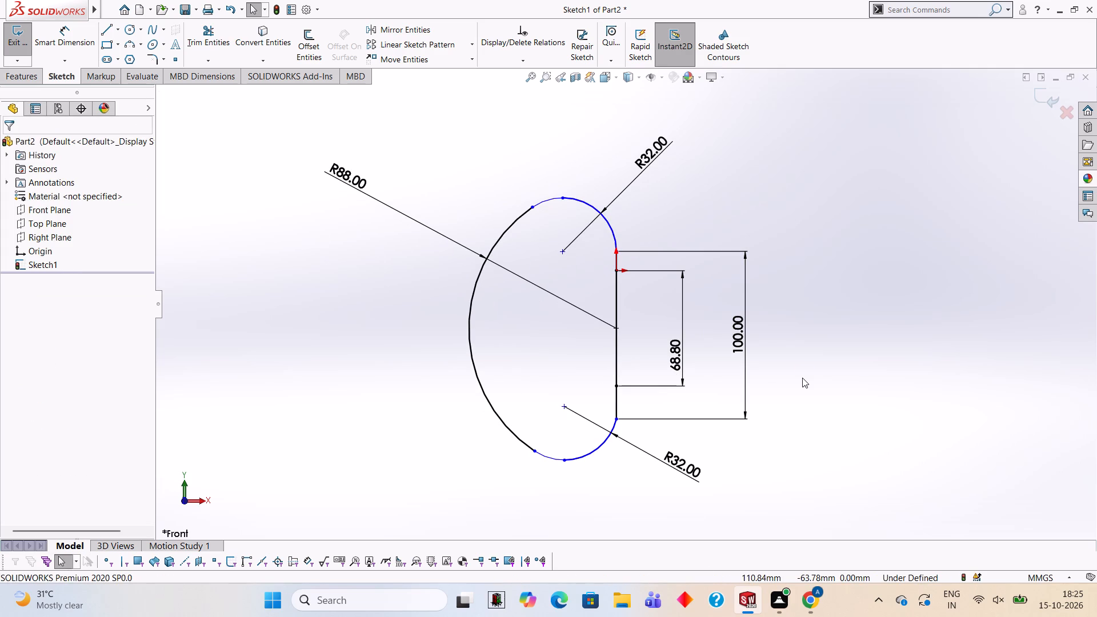
key(ctrl+y)
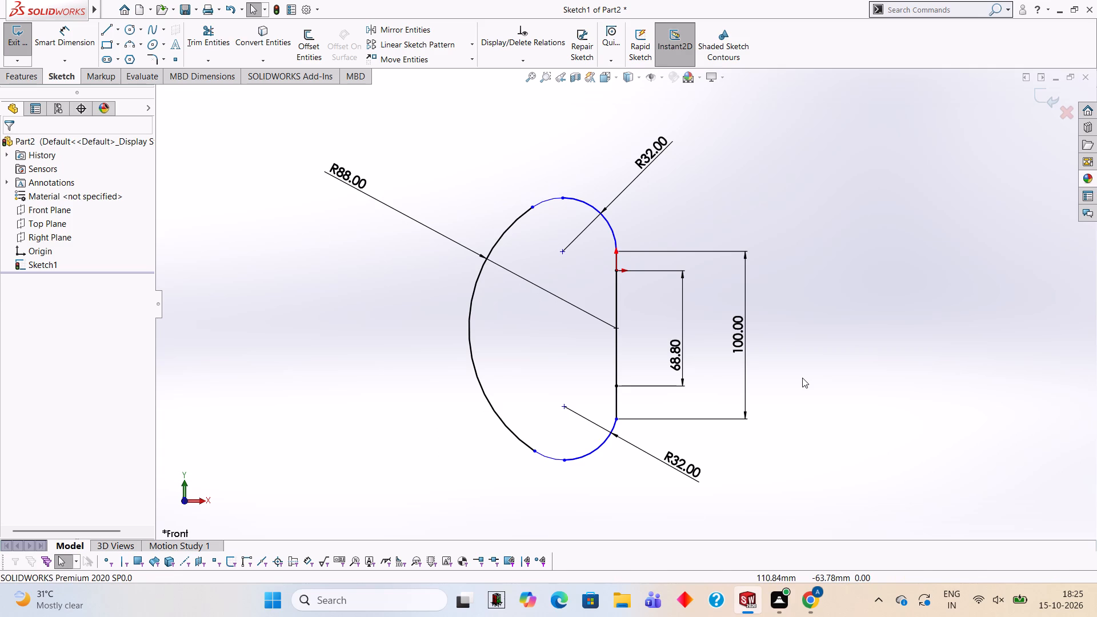
key(Escape)
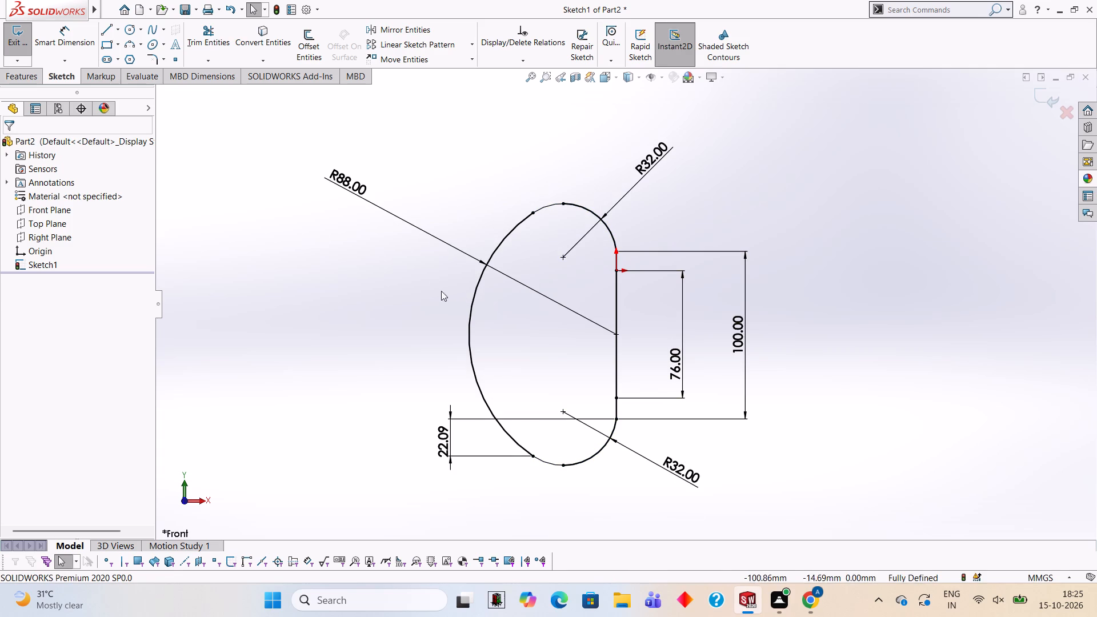
Extrude the closed outer profile region as a 12 mm blind boss.
click(26, 82)
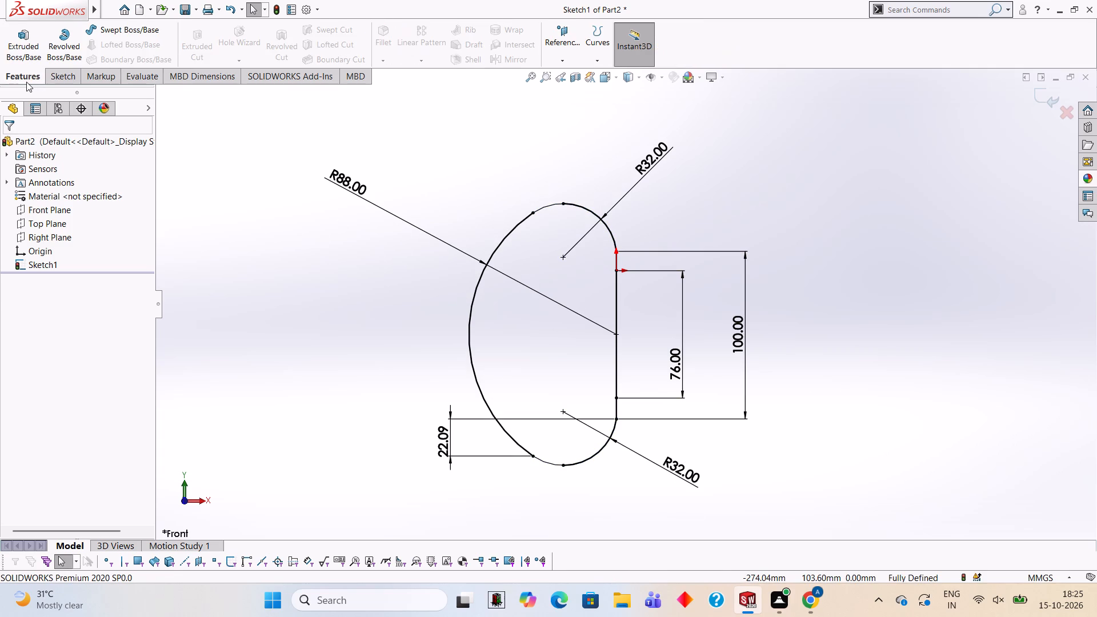
click(18, 39)
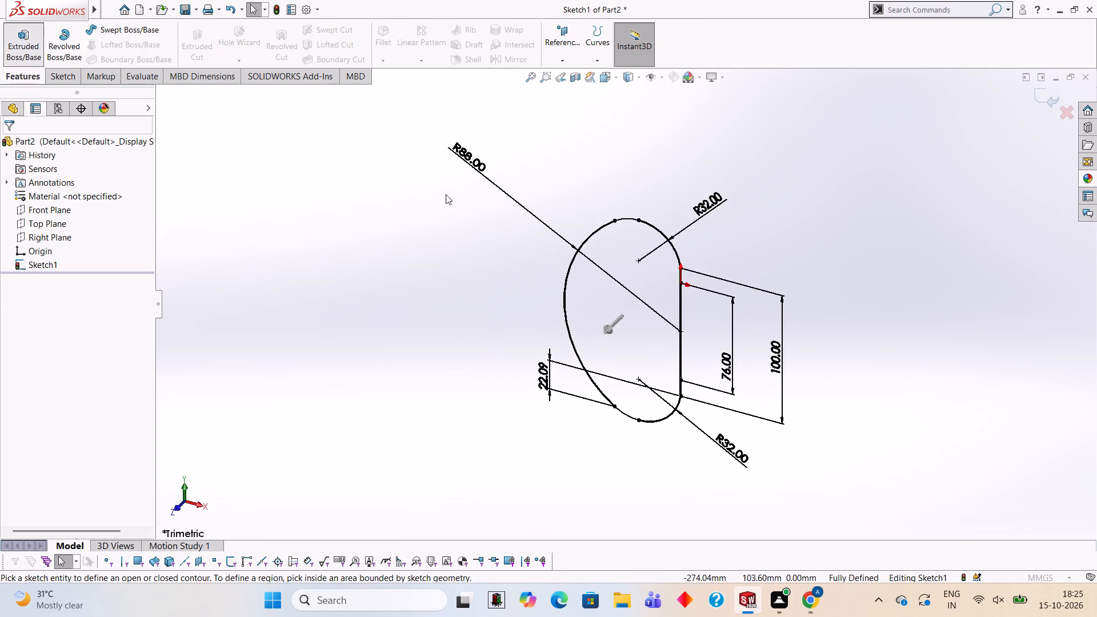
click(614, 264)
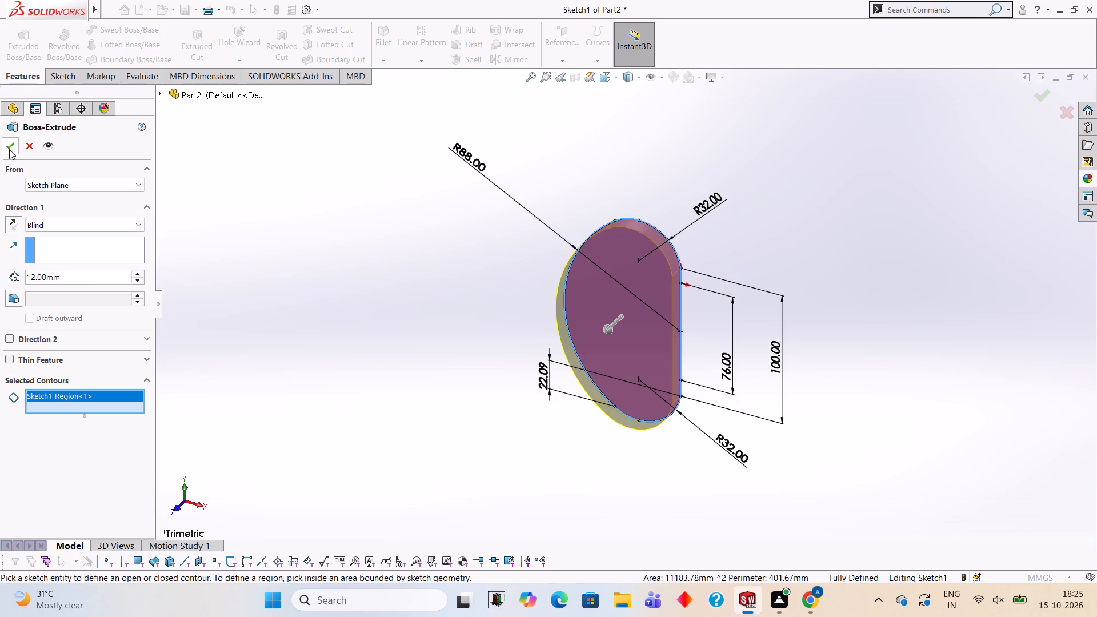
click(9, 149)
click(351, 279)
Start a sketch on the plate's front face and draw a 62 mm horizontal line inward from the straight edge's midpoint.
scroll(471, 330, down, 1)
middle_drag(501, 342, 534, 297)
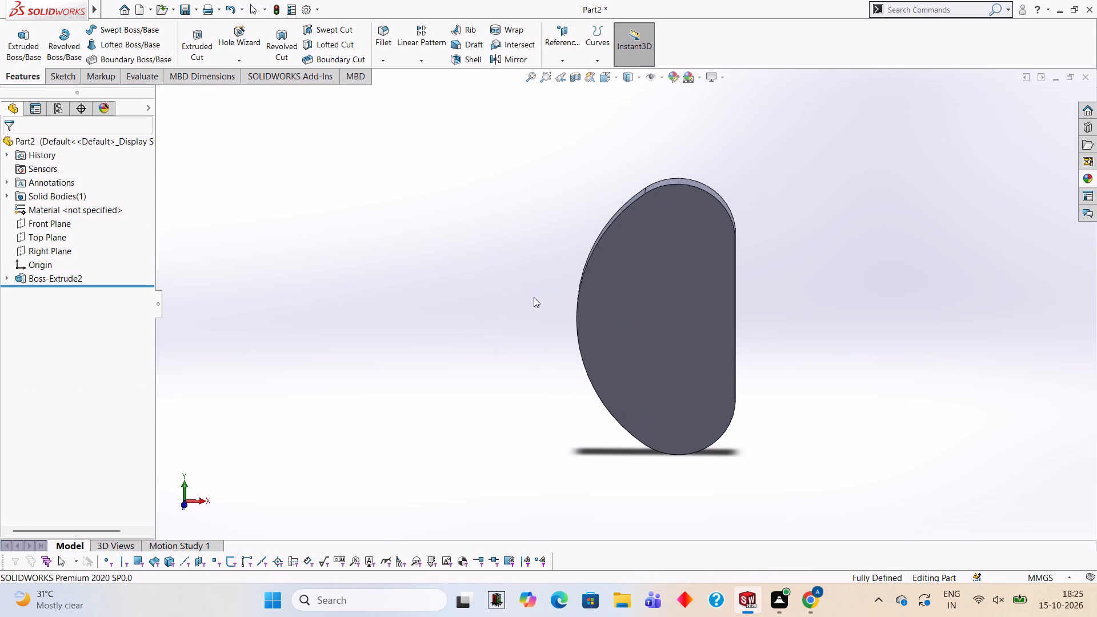
click(676, 309)
click(722, 281)
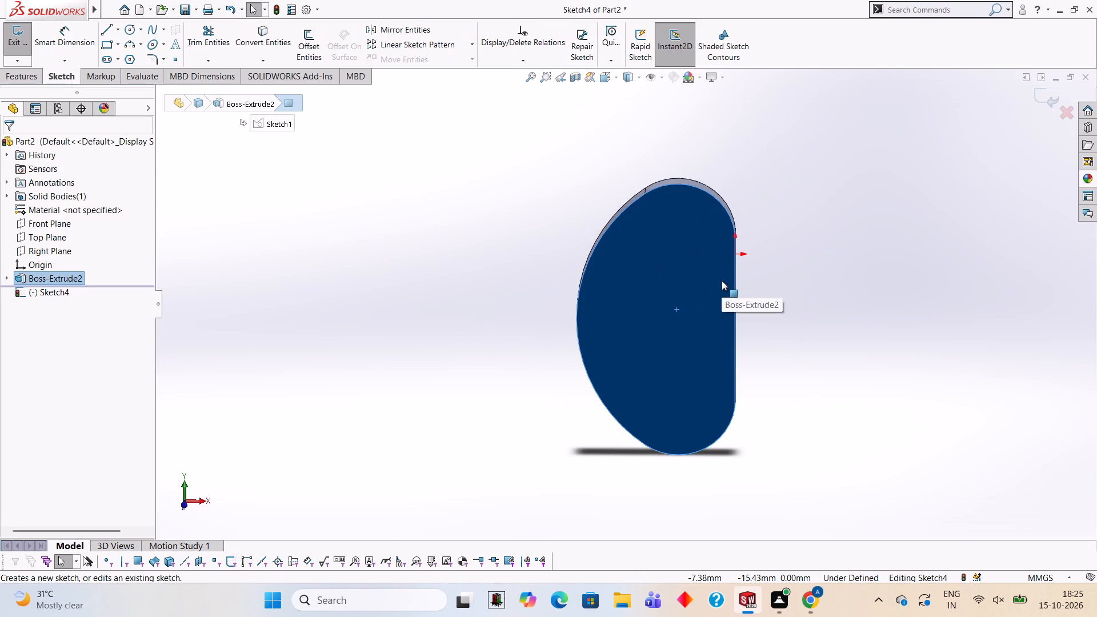
key(ctrl+8)
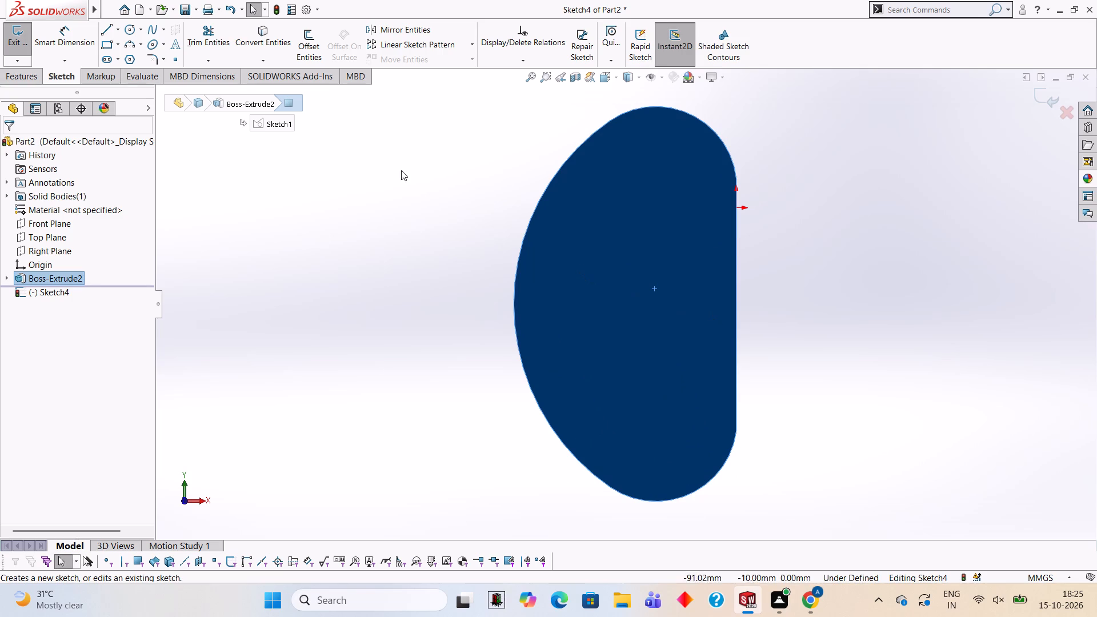
click(130, 28)
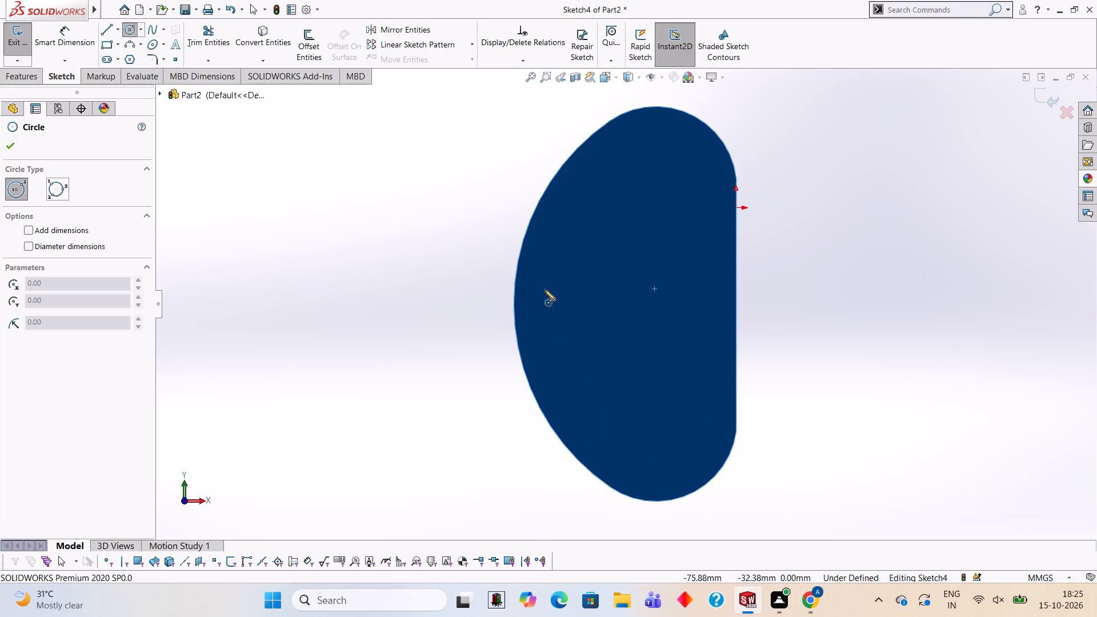
click(107, 32)
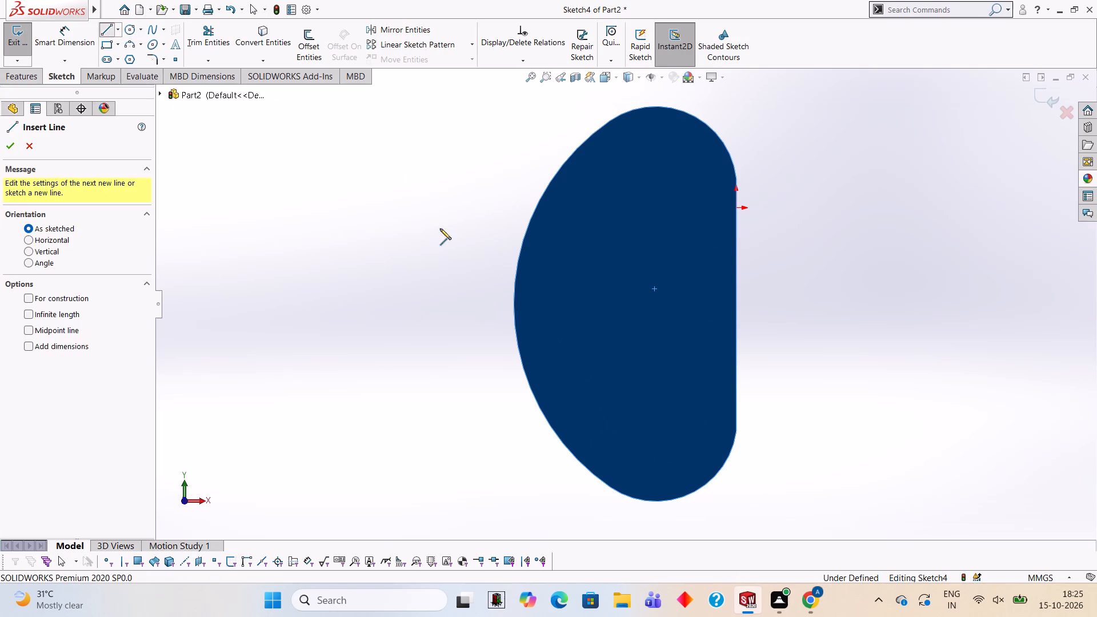
click(736, 305)
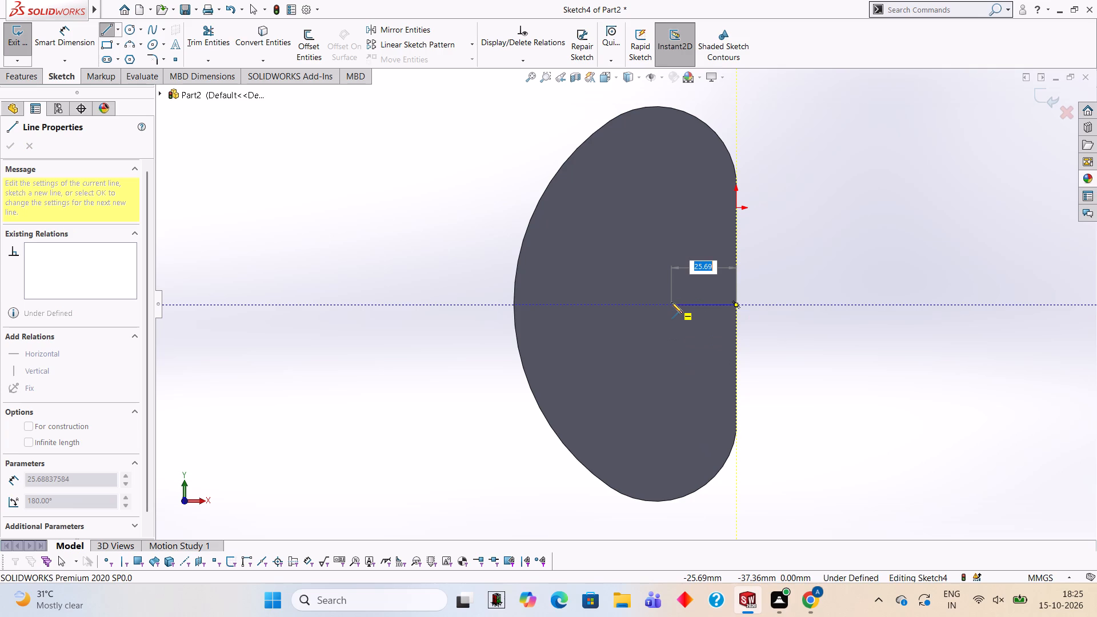
text(62)
key(Return)
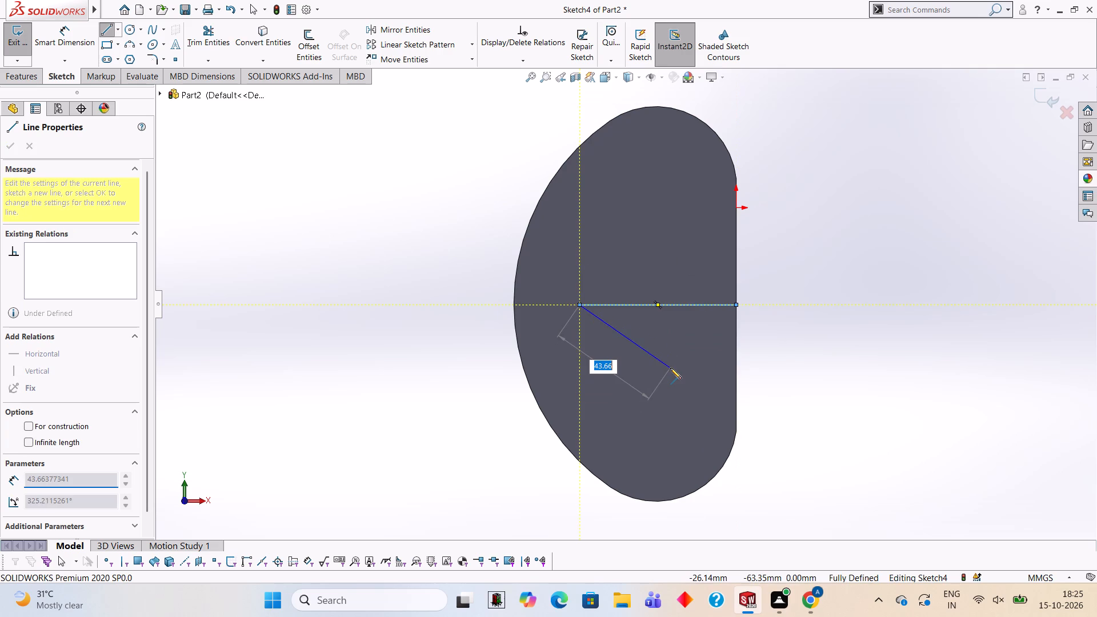
key(Escape)
Draw a circle of radius 15 mm centred on the inner end of the 62 mm line.
click(123, 27)
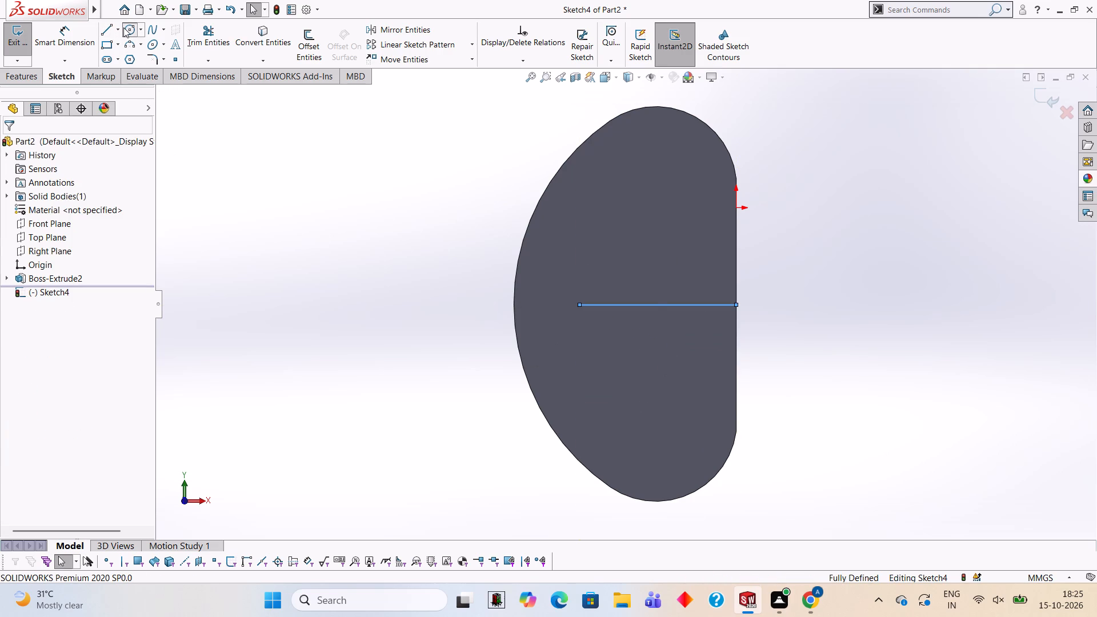
click(579, 305)
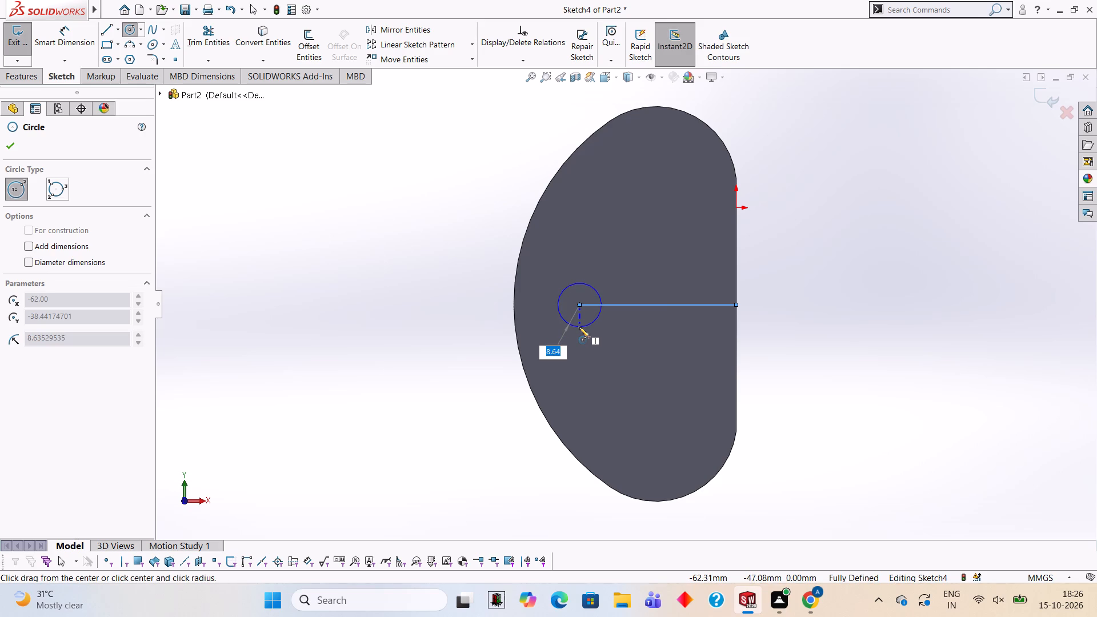
text(15)
key(Return)
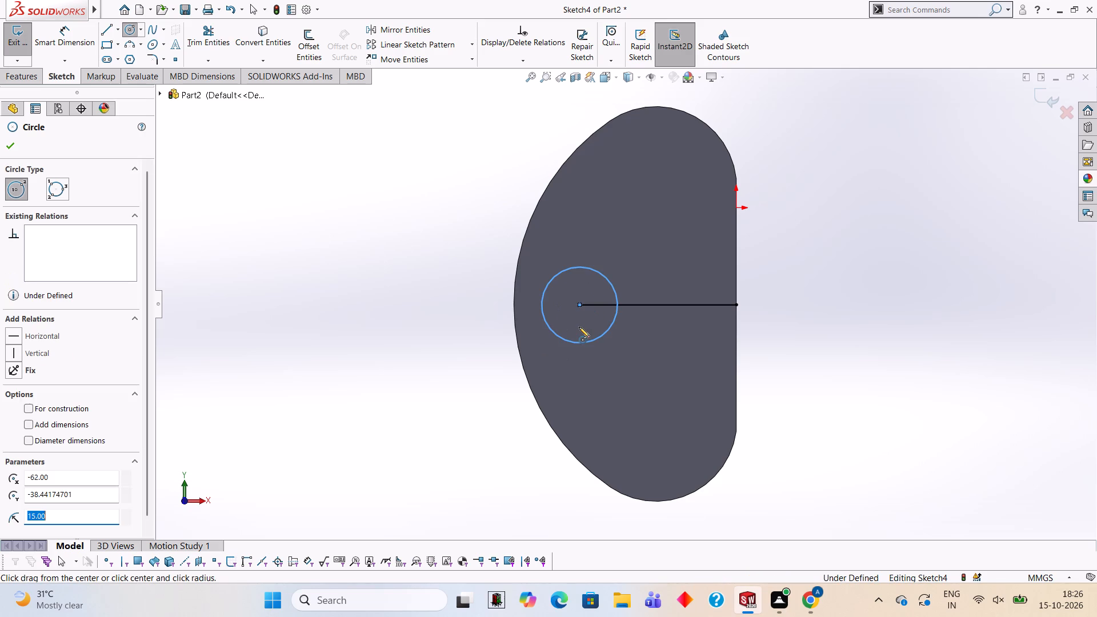
key(Escape)
key(Escape)
key(Escape)
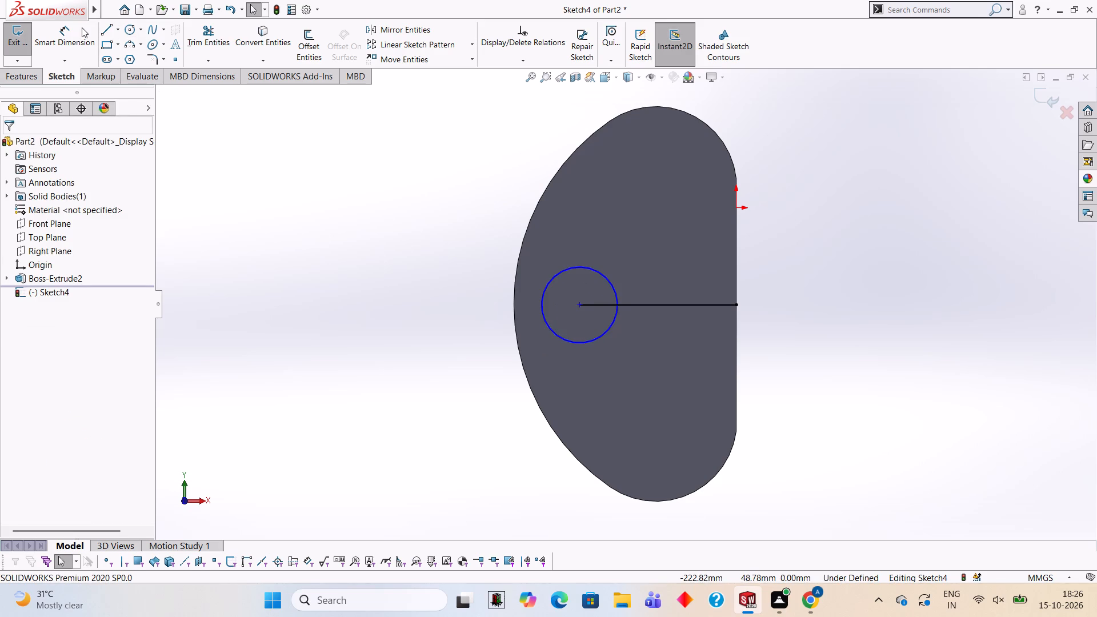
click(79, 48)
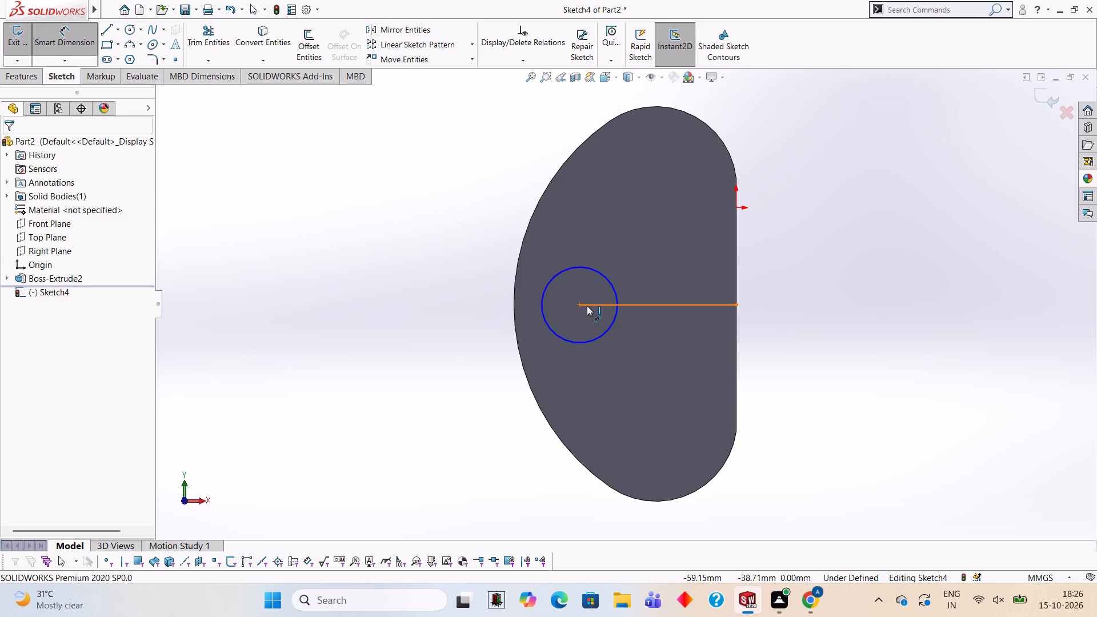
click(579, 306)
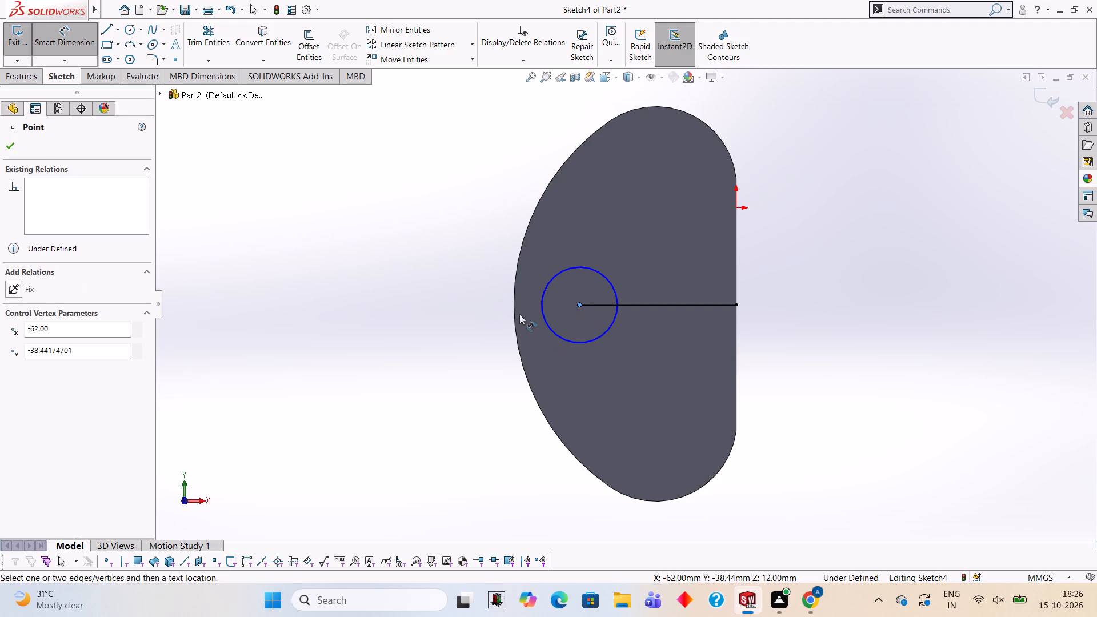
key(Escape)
Trim away the horizontal reference line both outside and inside the circle.
click(205, 38)
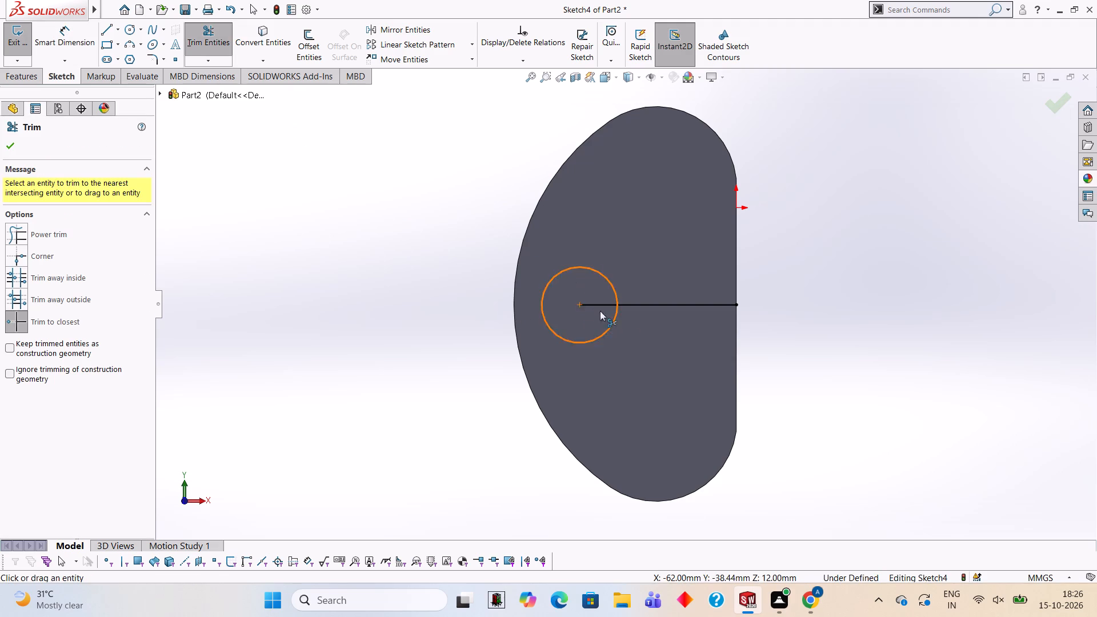
click(644, 307)
click(604, 307)
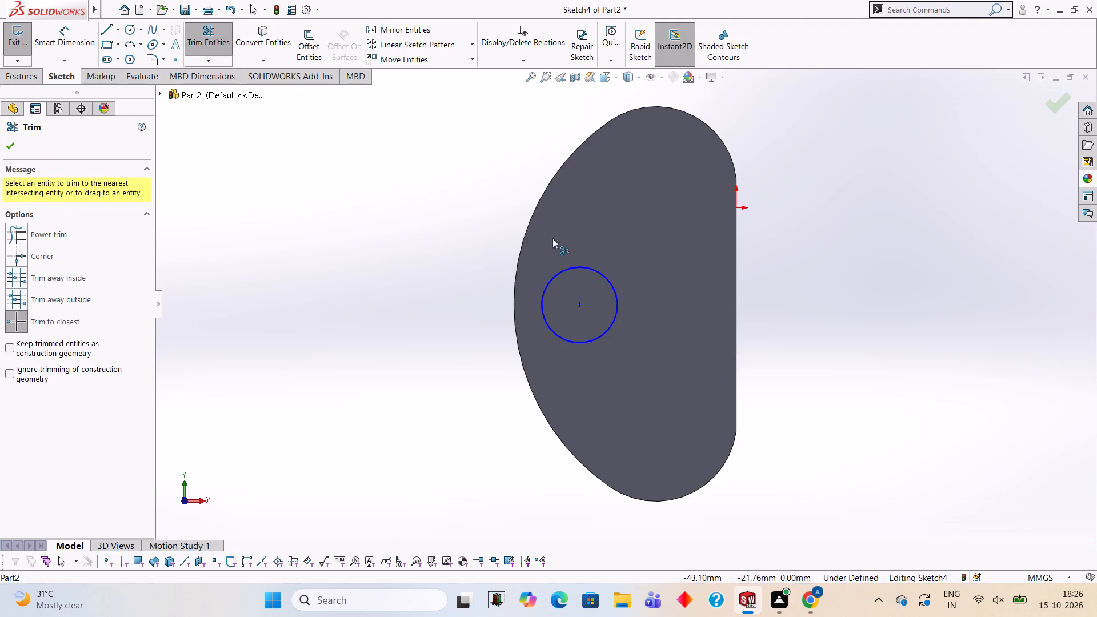
Cut-extrude the 15 mm radius circle 12 mm deep through the plate.
click(27, 76)
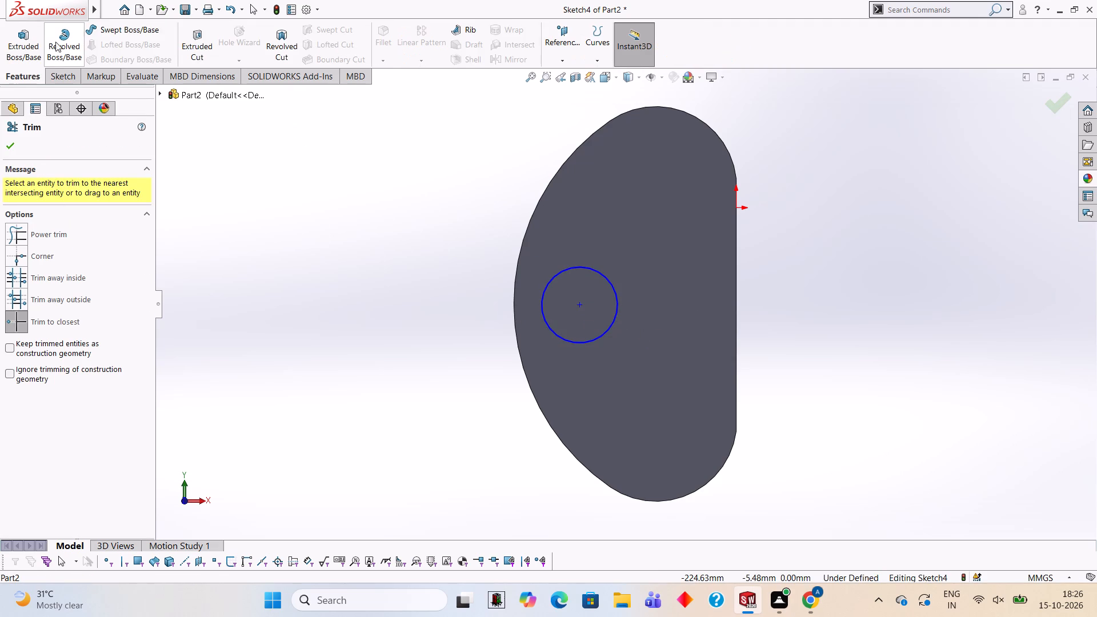
click(191, 43)
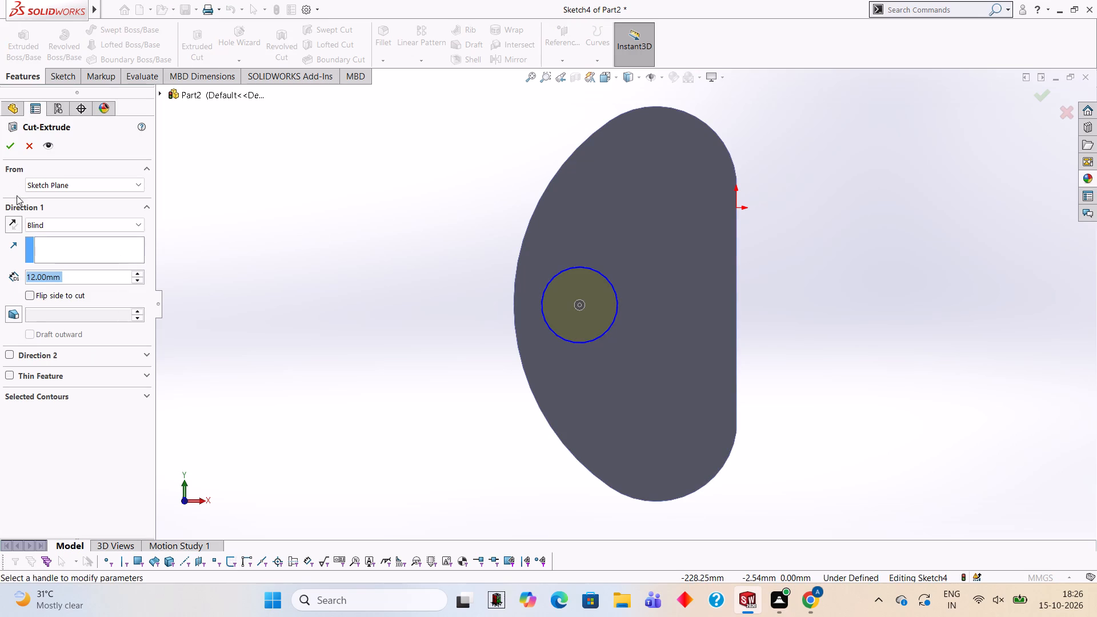
click(7, 144)
click(257, 247)
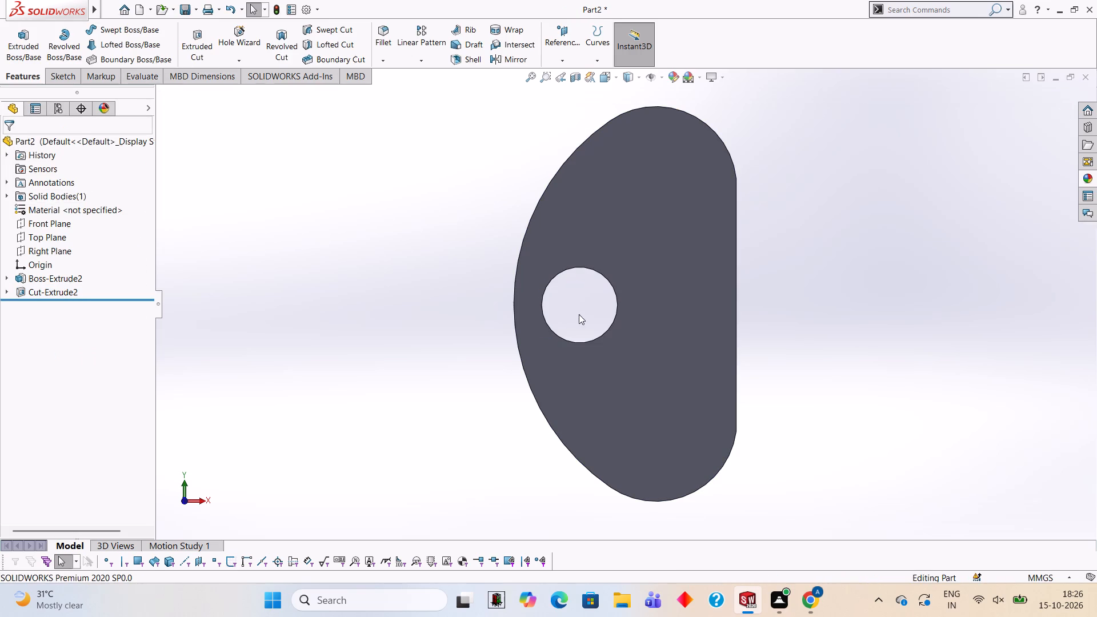
Start a sketch on the plate's front face and draw a circle of radius 34 mm concentric with the hole.
click(59, 74)
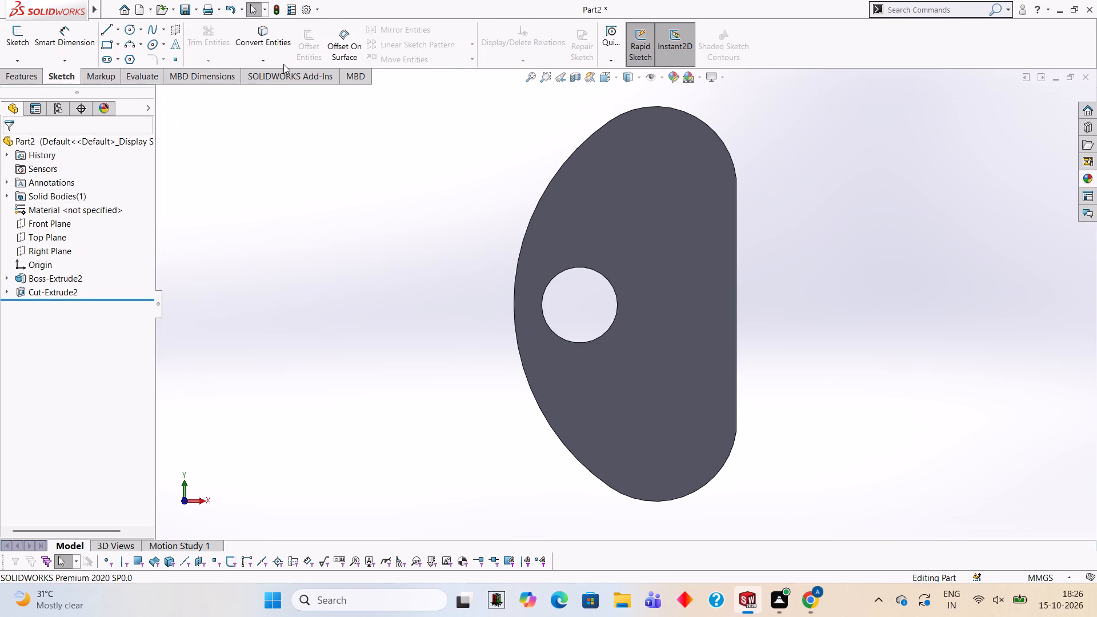
key(Escape)
click(659, 199)
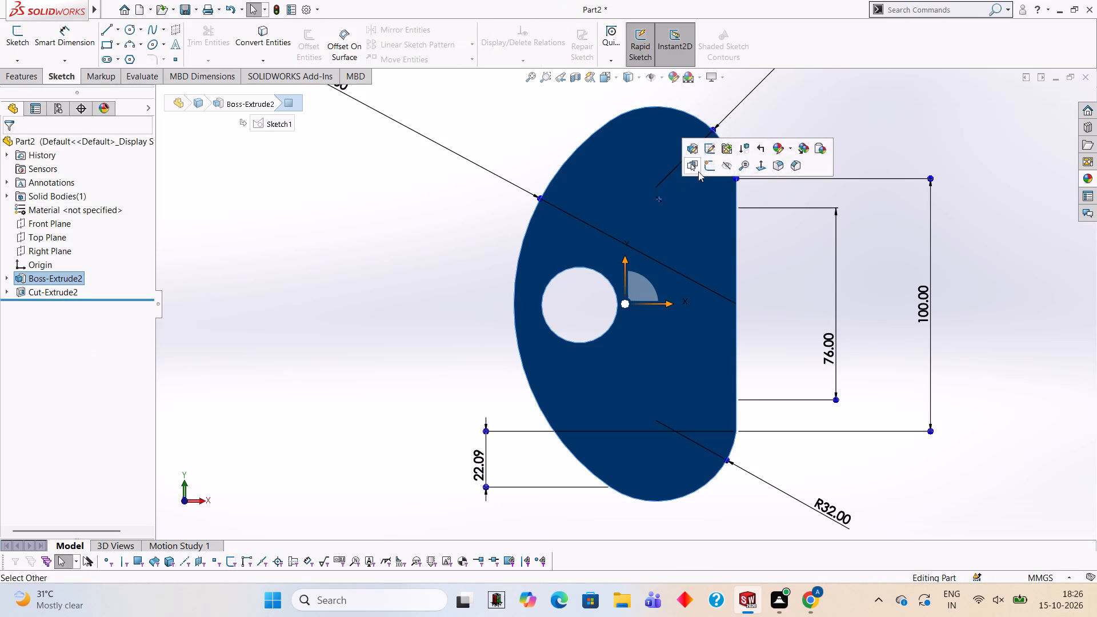
click(714, 170)
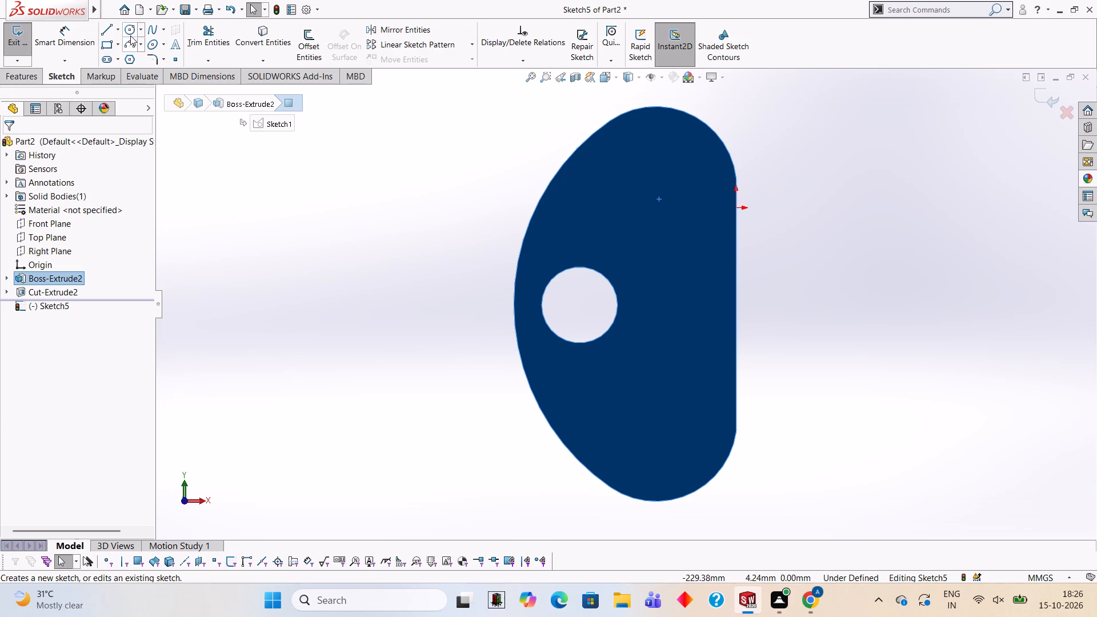
click(130, 30)
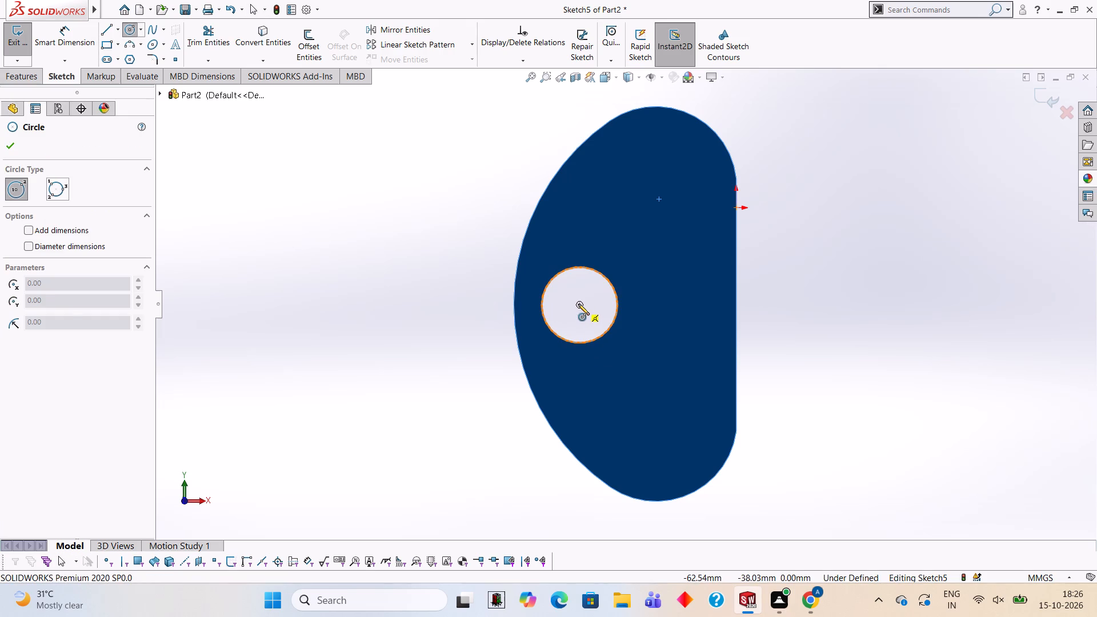
click(578, 304)
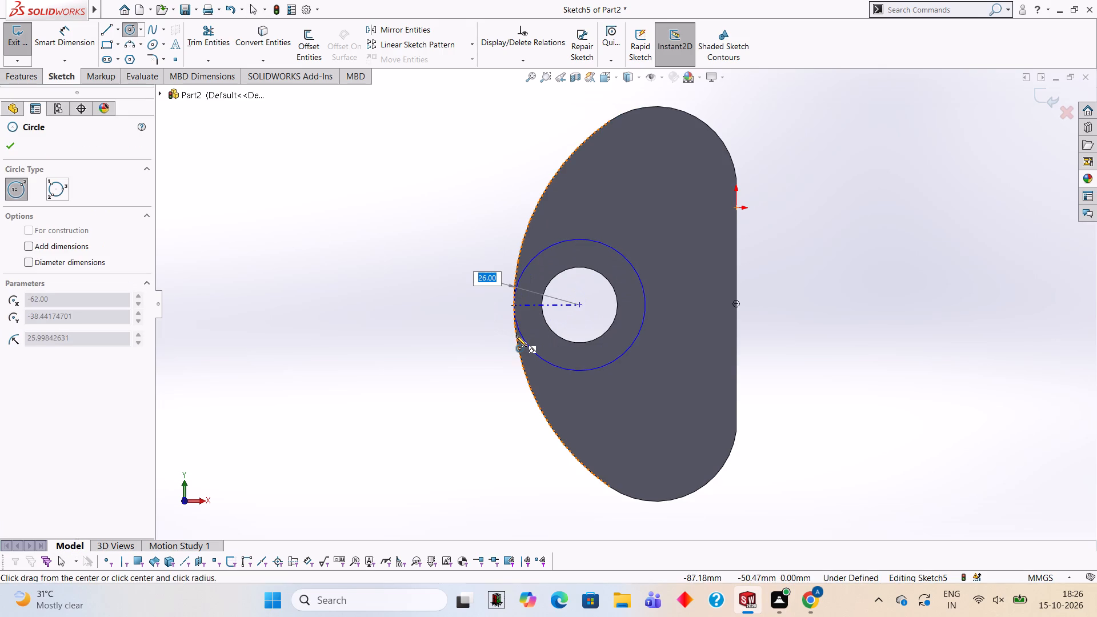
key(3)
key(4)
key(Return)
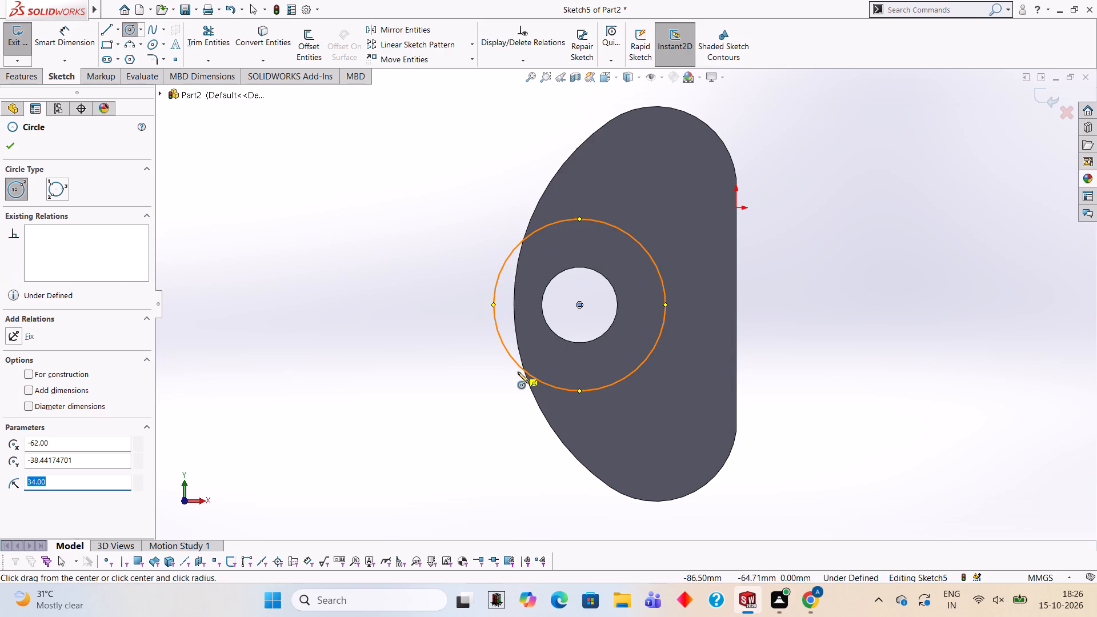
key(Escape)
key(Escape)
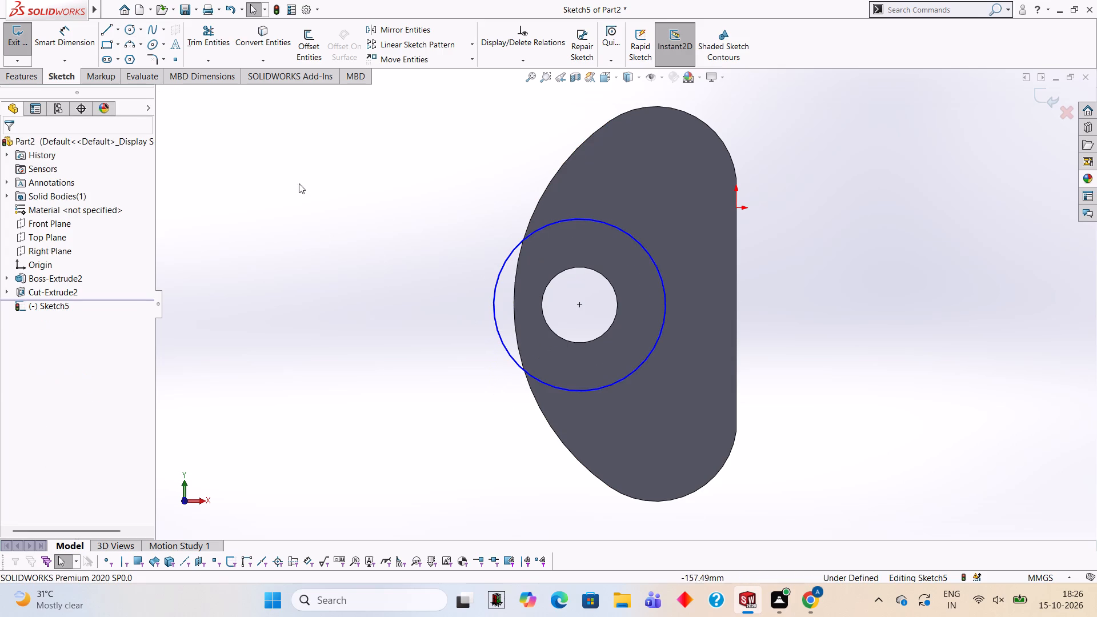
Start a line in the sketch containing the 34 mm radius circle.
click(102, 31)
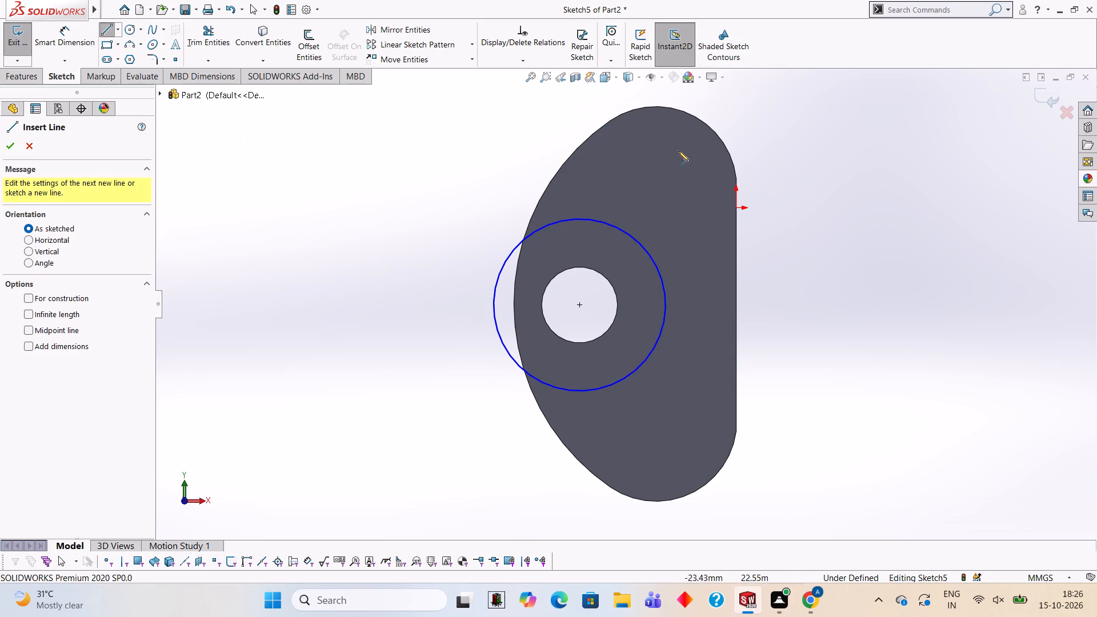
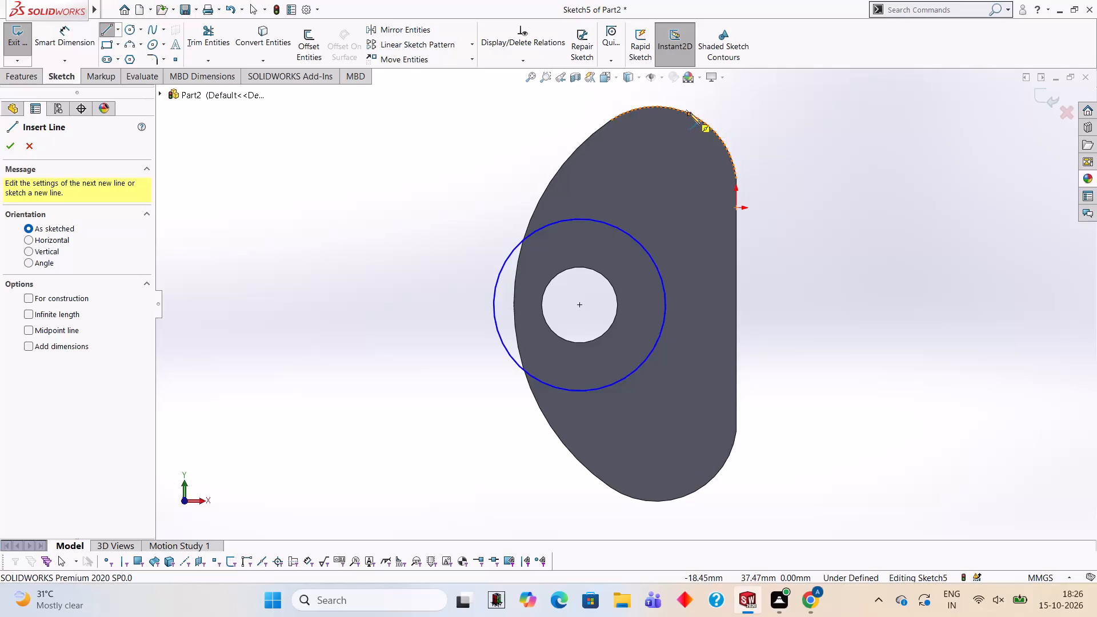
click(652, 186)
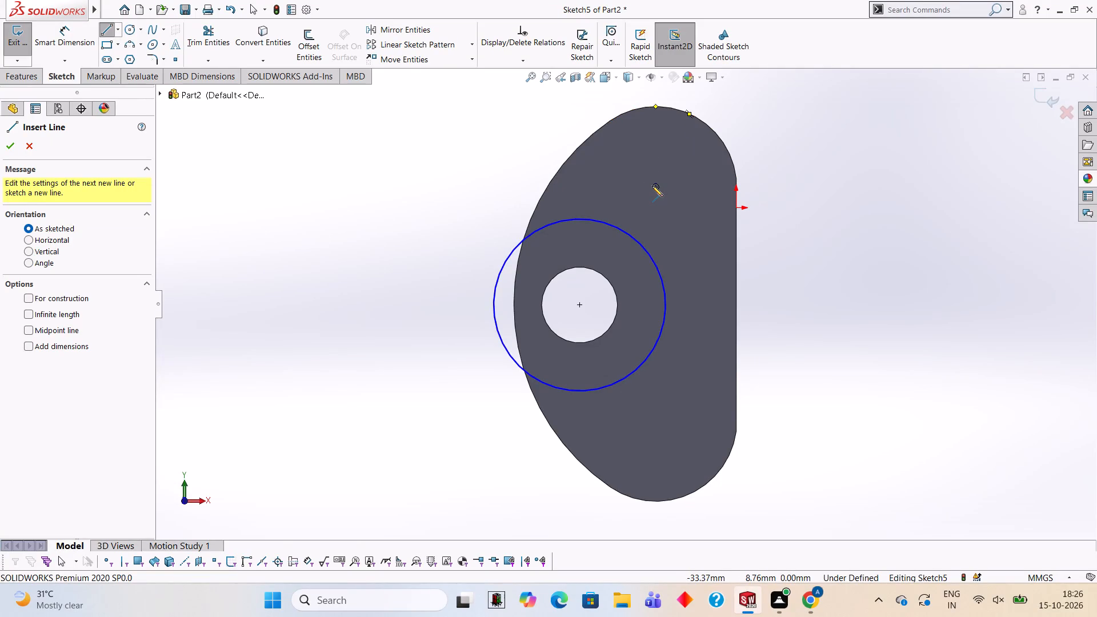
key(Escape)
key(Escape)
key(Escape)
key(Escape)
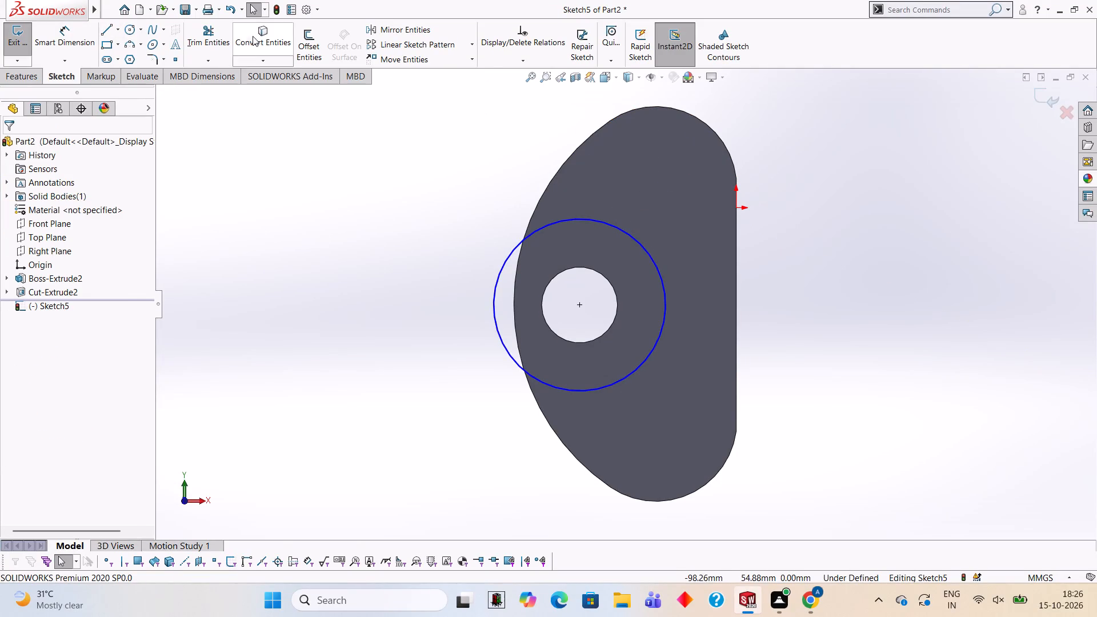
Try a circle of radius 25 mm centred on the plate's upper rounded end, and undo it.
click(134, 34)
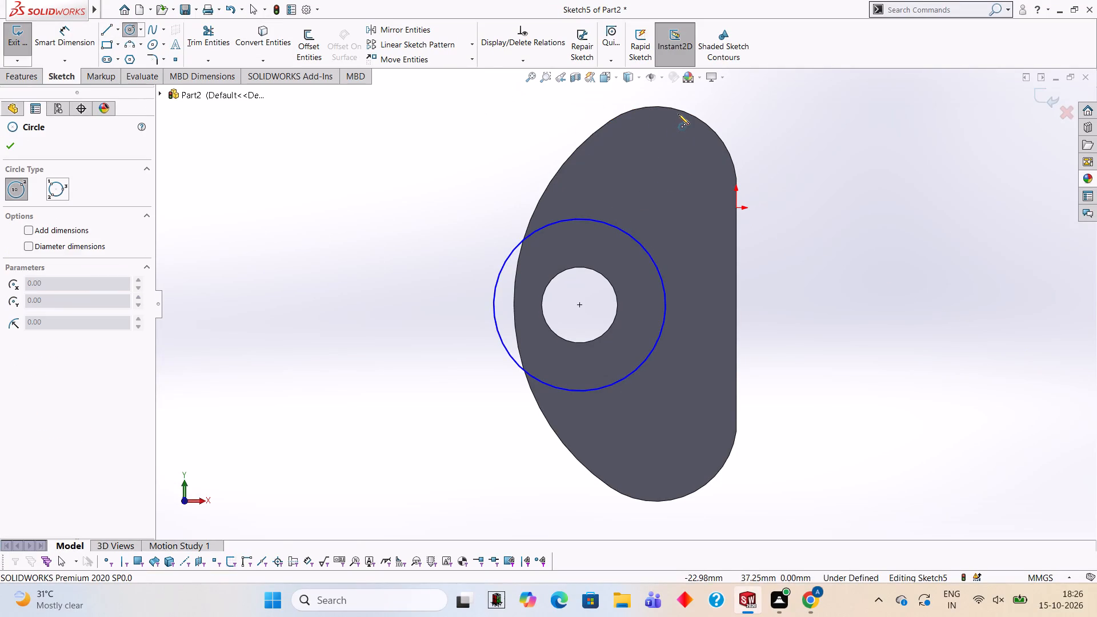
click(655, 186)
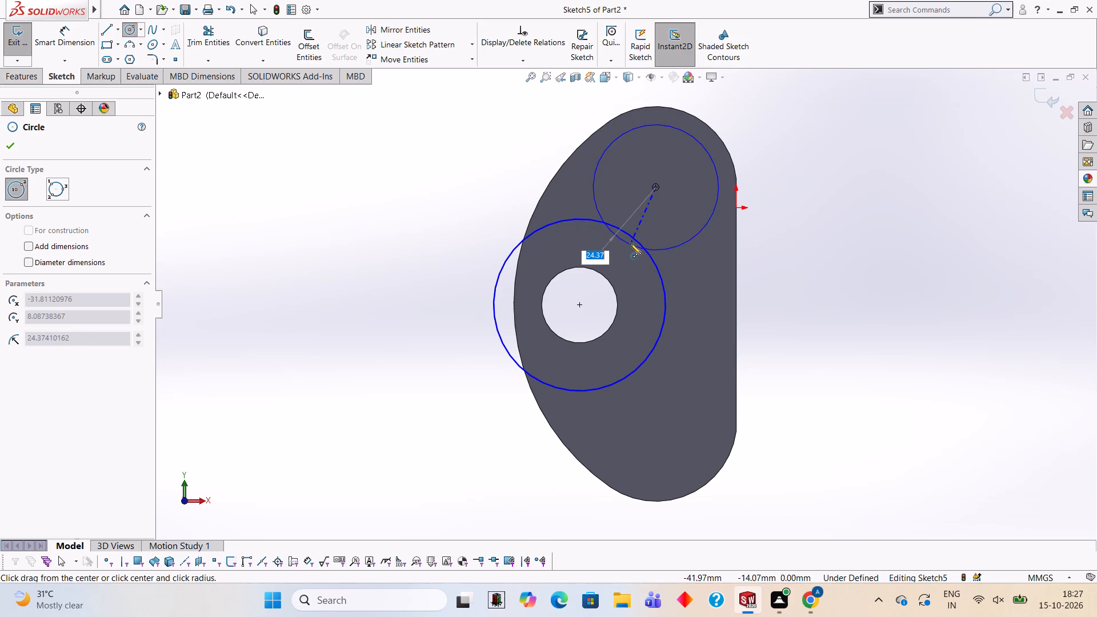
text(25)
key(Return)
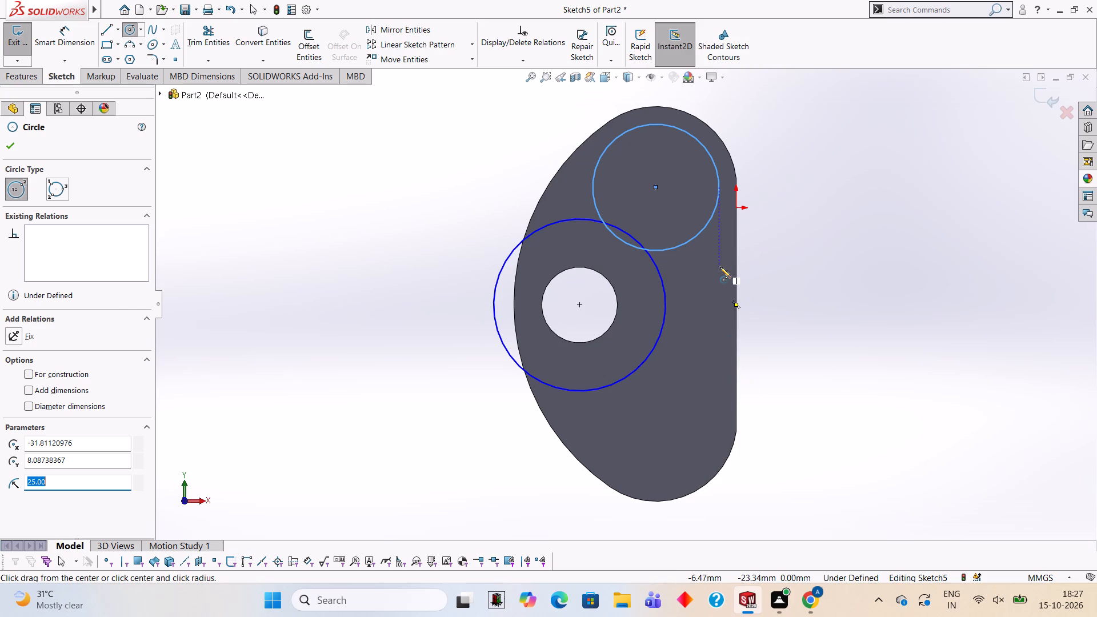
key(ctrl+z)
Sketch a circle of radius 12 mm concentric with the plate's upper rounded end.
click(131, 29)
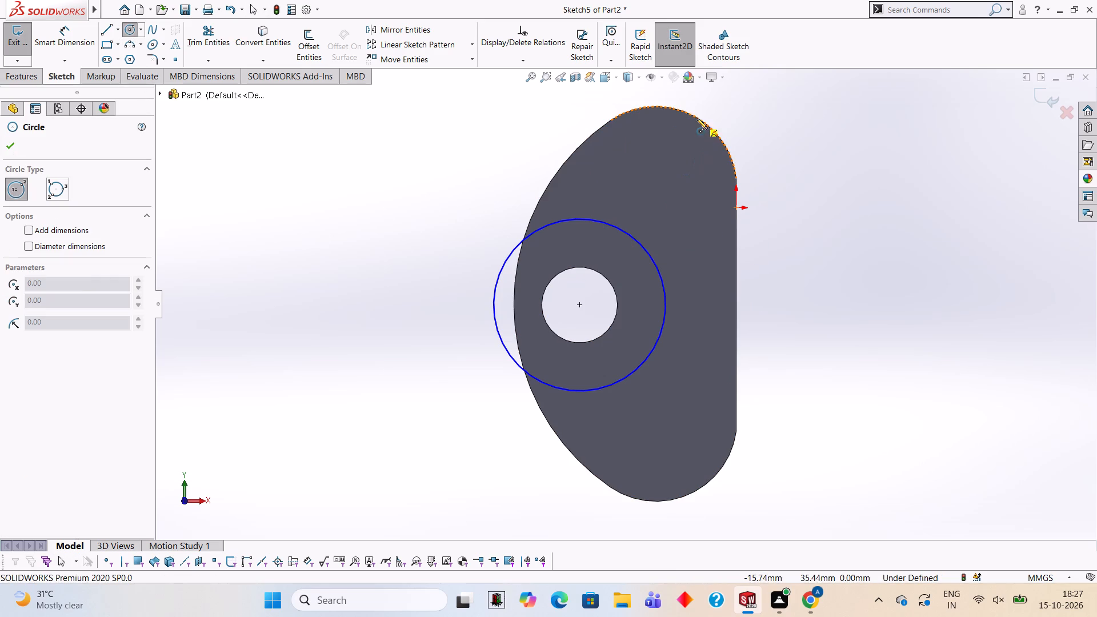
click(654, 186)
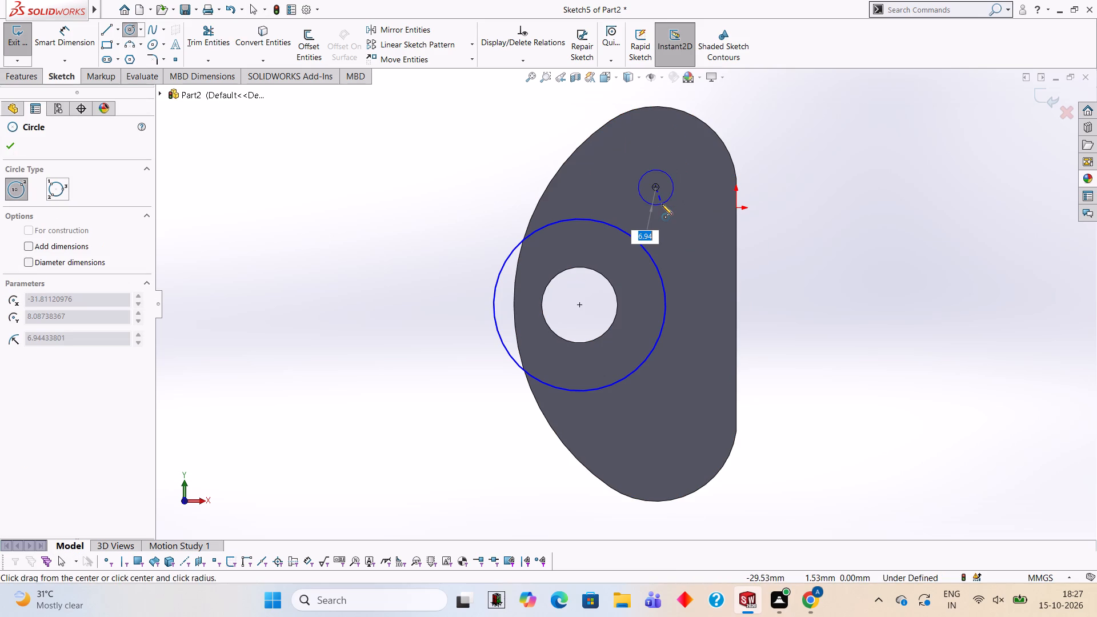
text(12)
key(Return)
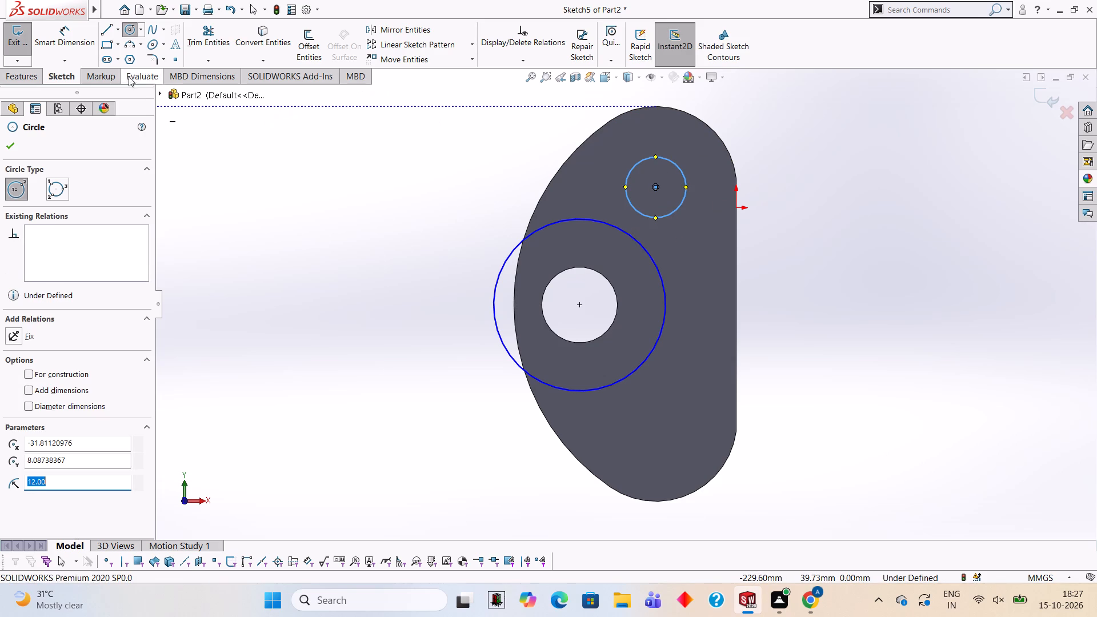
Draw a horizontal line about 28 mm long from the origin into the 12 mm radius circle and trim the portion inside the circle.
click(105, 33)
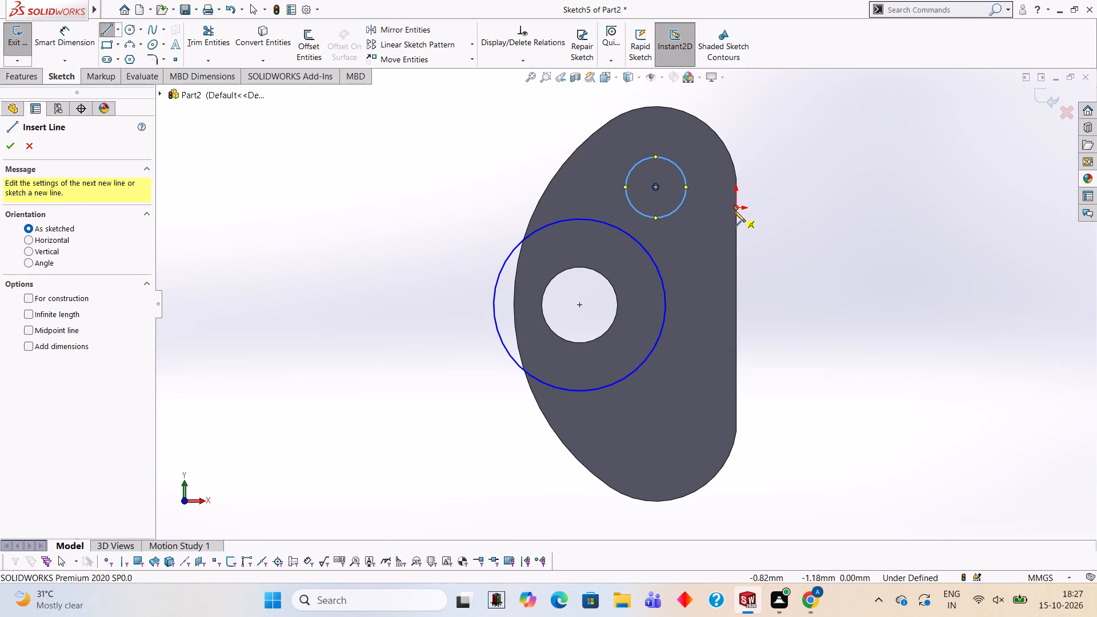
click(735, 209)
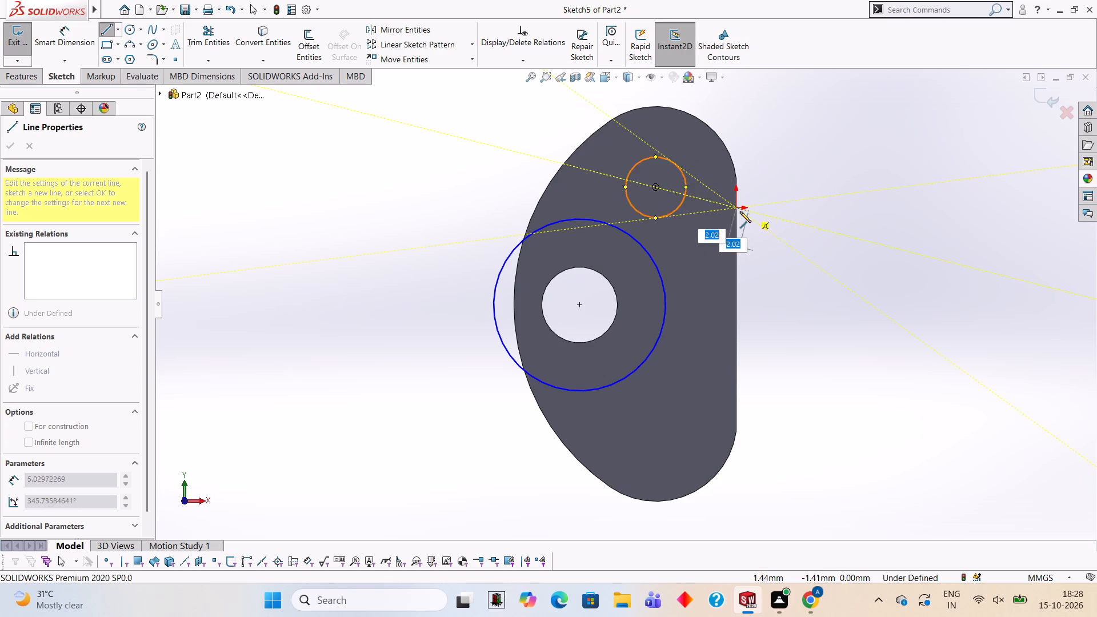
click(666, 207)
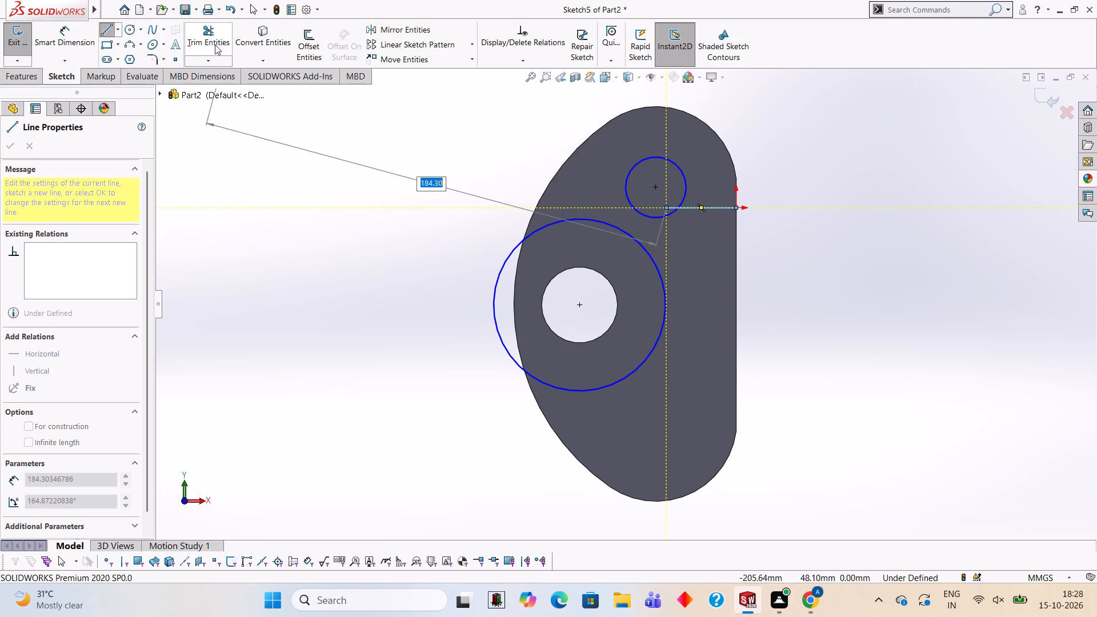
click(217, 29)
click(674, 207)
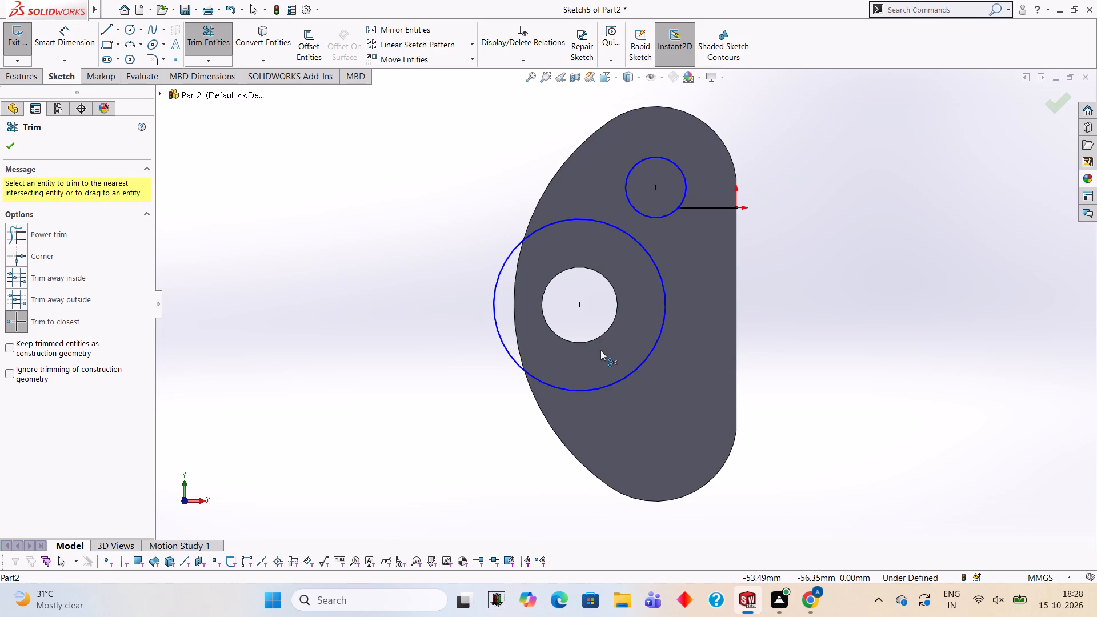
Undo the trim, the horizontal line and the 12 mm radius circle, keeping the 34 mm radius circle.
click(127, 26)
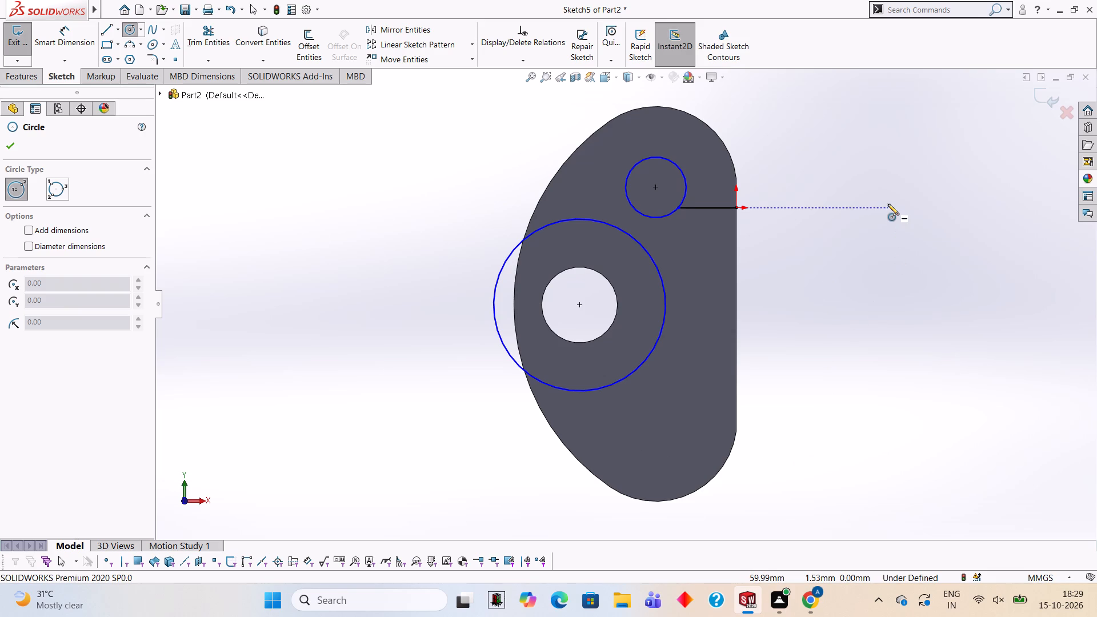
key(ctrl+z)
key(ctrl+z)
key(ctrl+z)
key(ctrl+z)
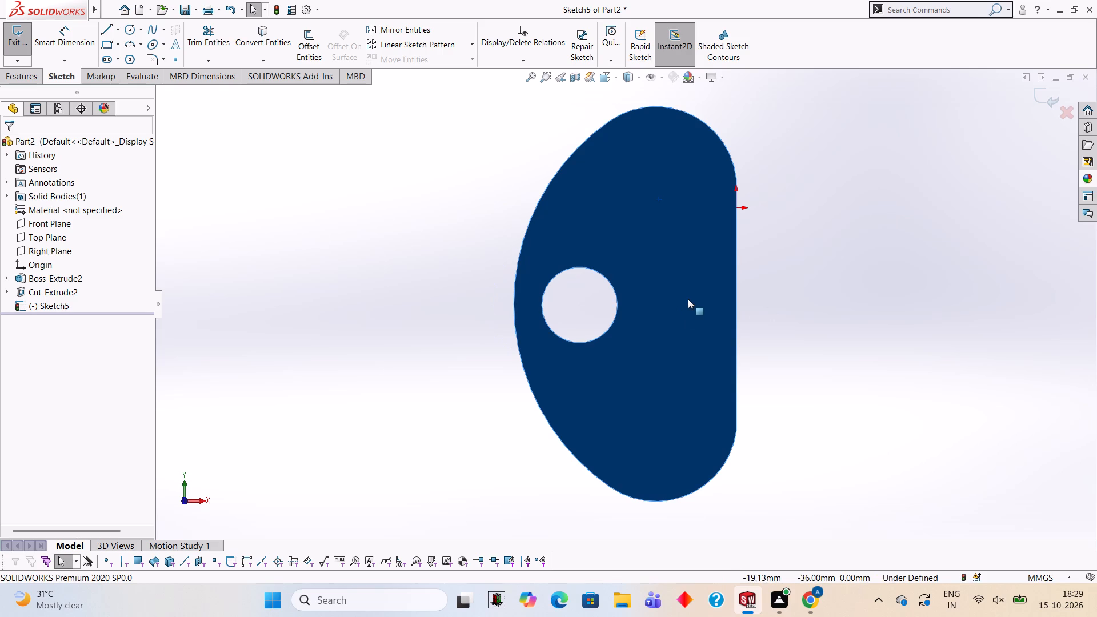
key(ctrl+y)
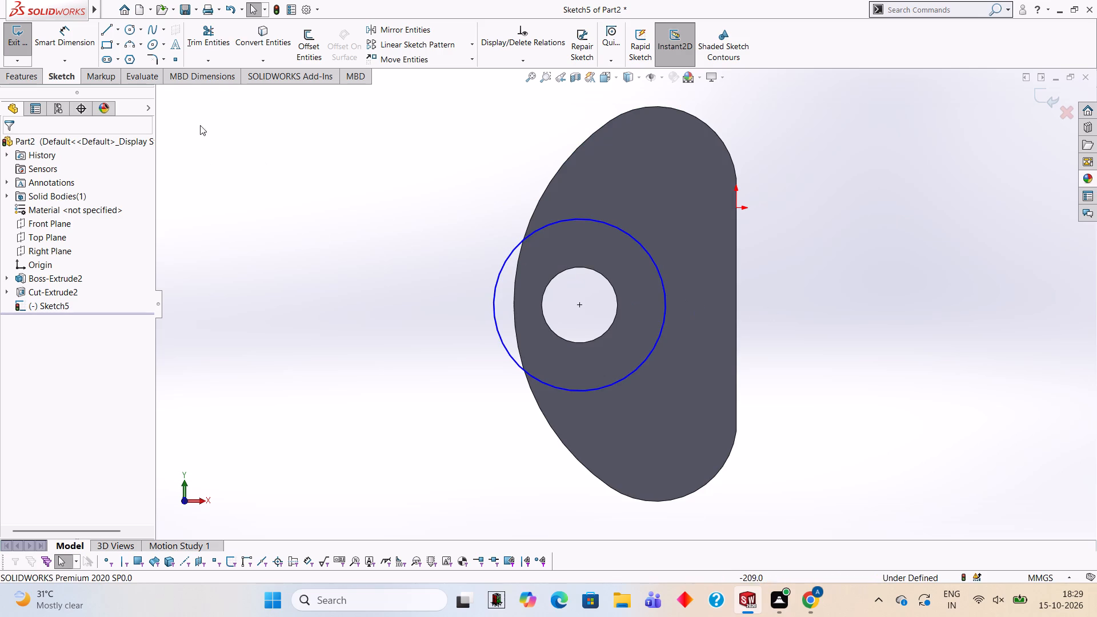
Sketch a circle of radius 25 mm concentric with the plate's upper rounded end.
click(127, 27)
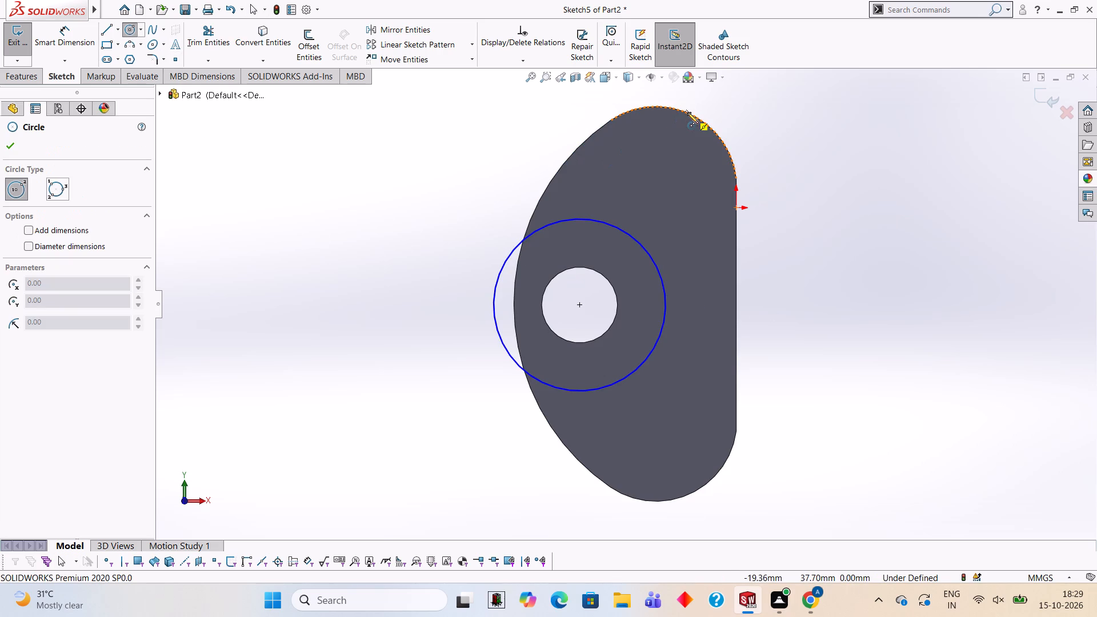
click(655, 185)
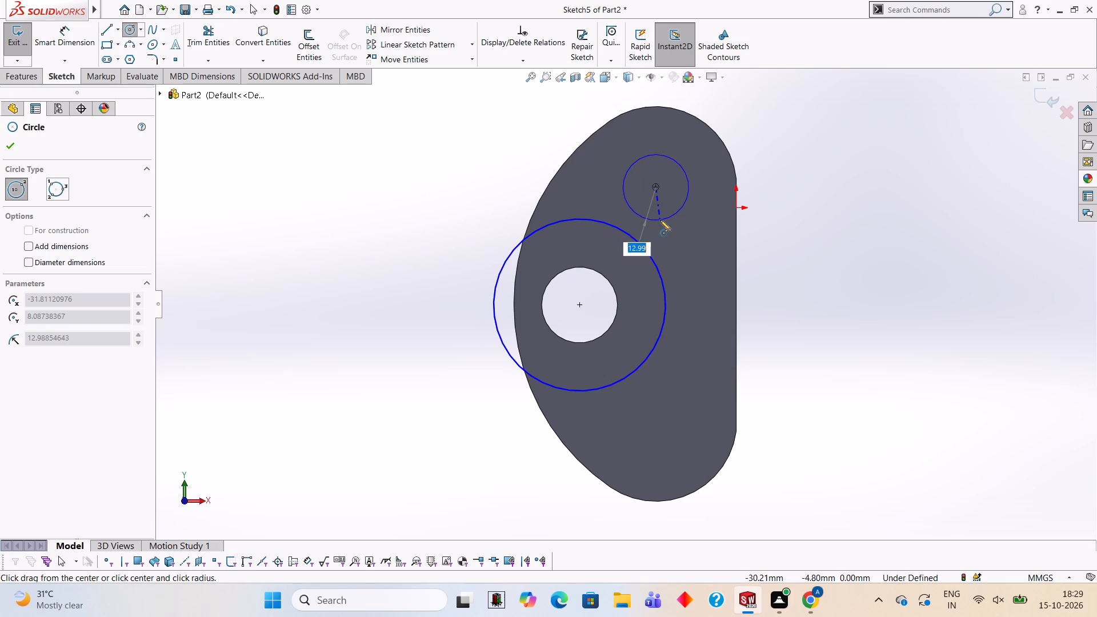
text(25)
key(Return)
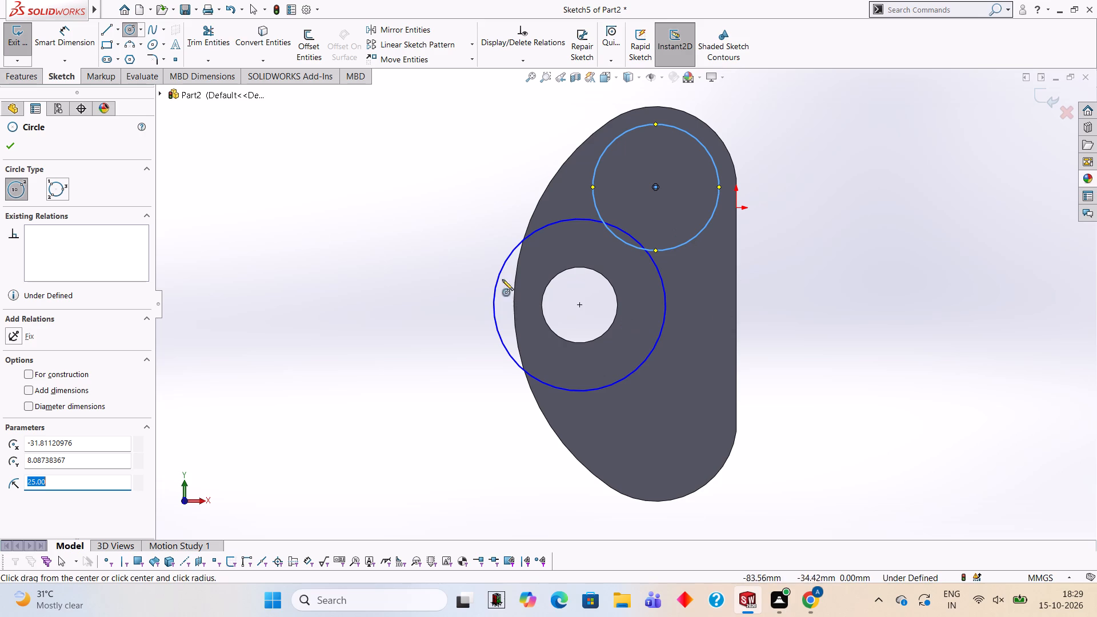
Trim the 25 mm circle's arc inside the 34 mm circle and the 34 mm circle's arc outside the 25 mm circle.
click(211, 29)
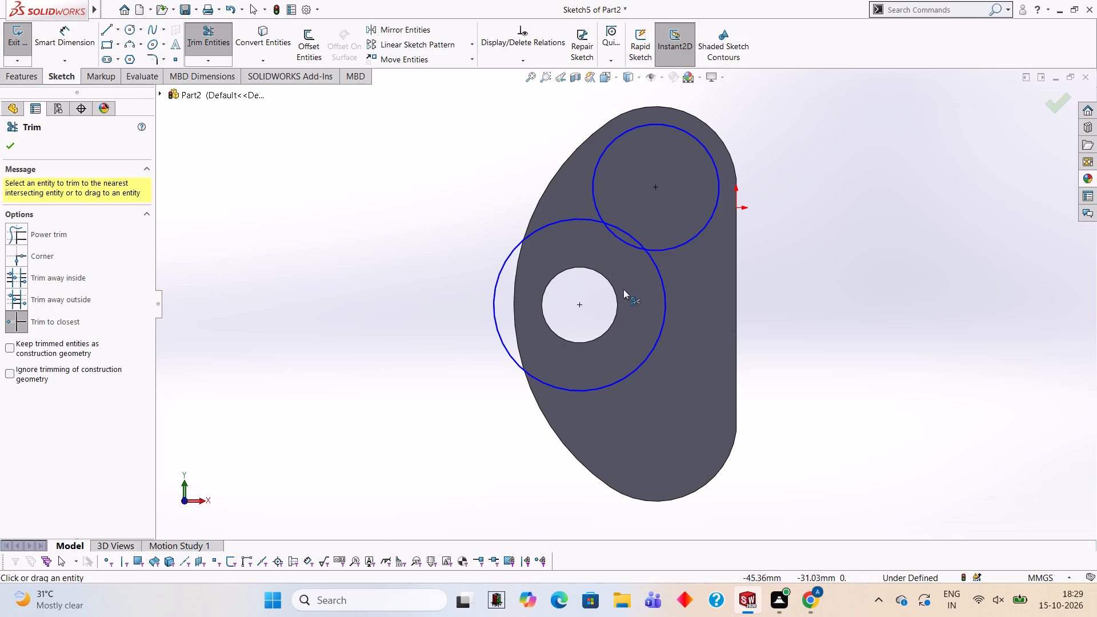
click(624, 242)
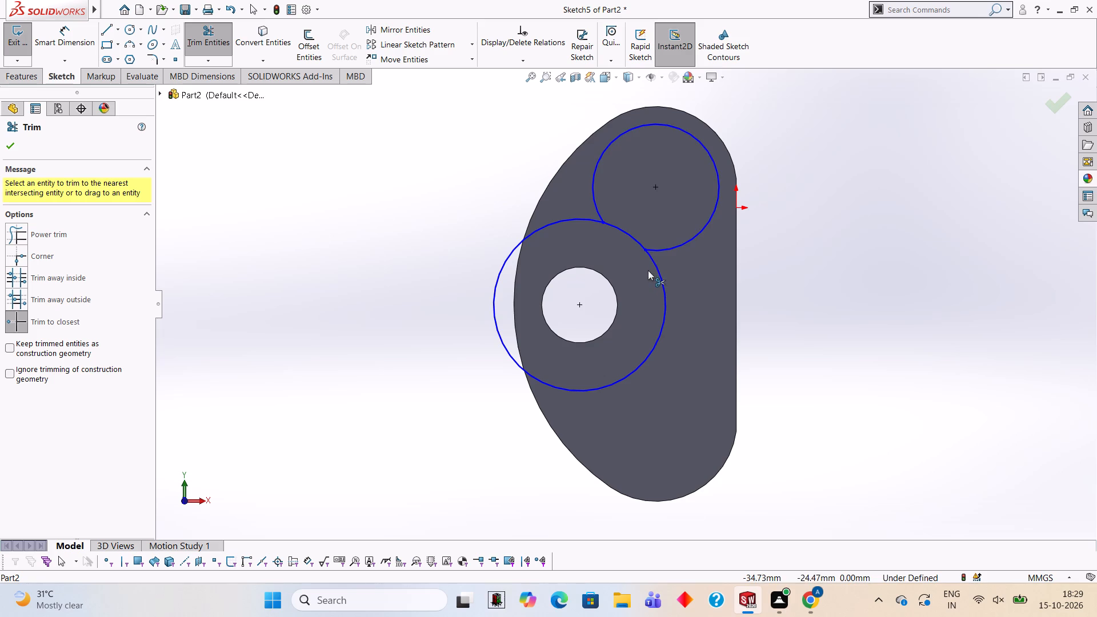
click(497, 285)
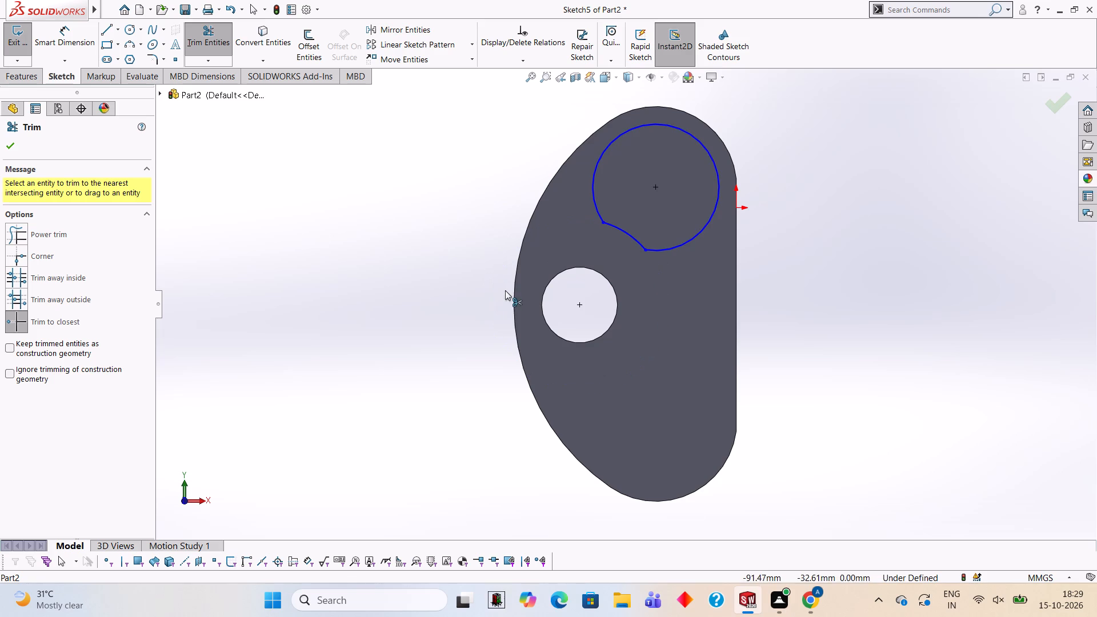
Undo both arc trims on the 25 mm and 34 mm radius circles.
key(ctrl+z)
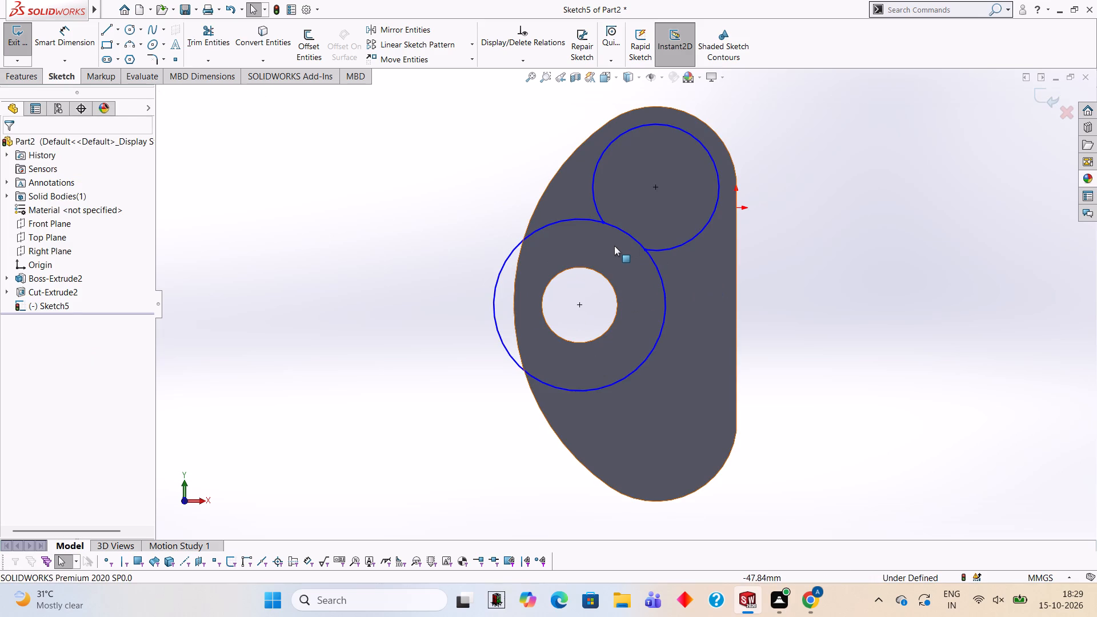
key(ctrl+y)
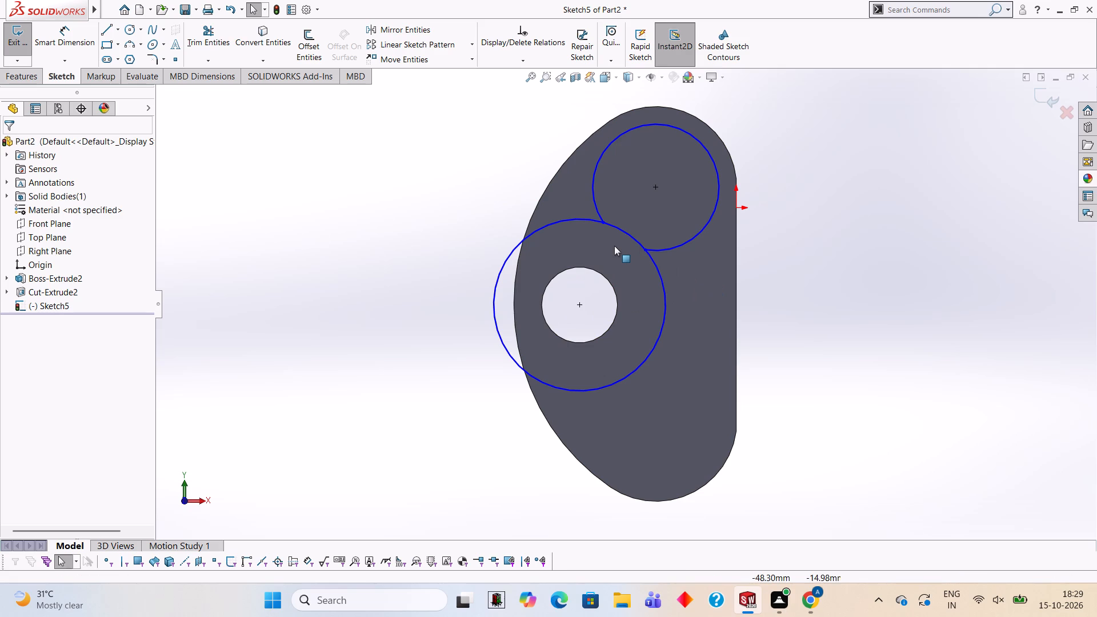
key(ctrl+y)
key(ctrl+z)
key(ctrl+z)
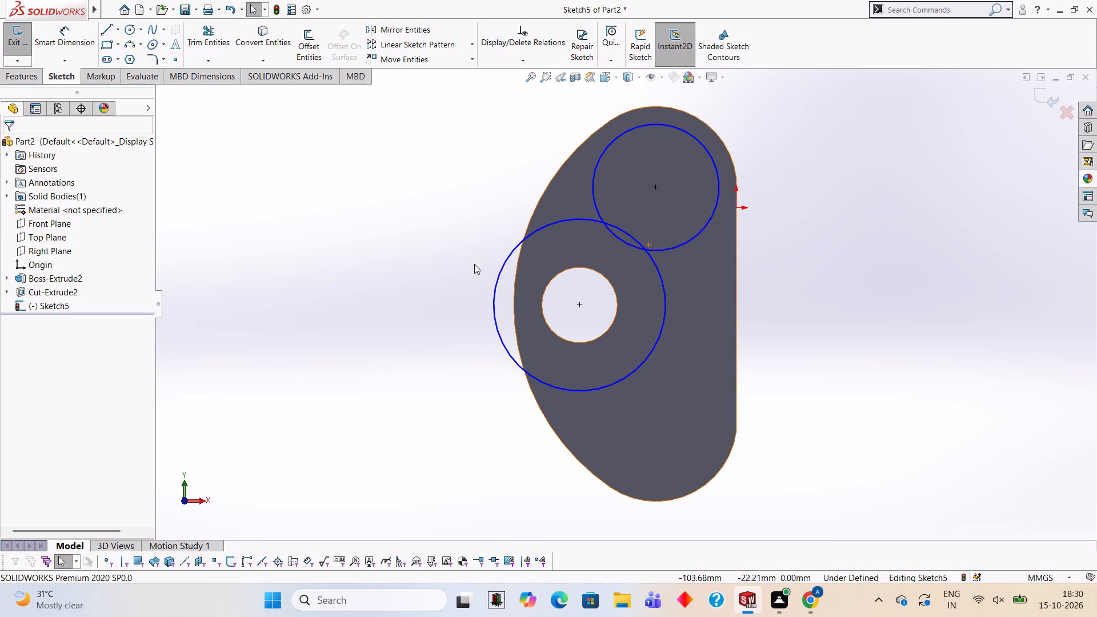
Sketch a circle of radius 25 mm concentric with the plate's lower rounded end.
click(129, 34)
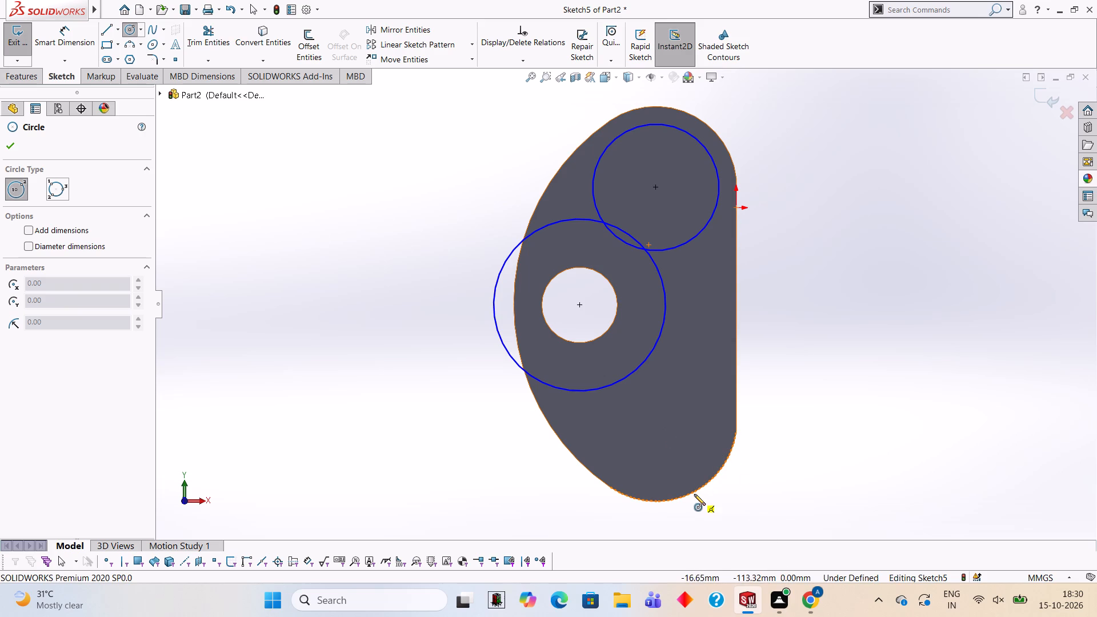
click(655, 422)
text(25)
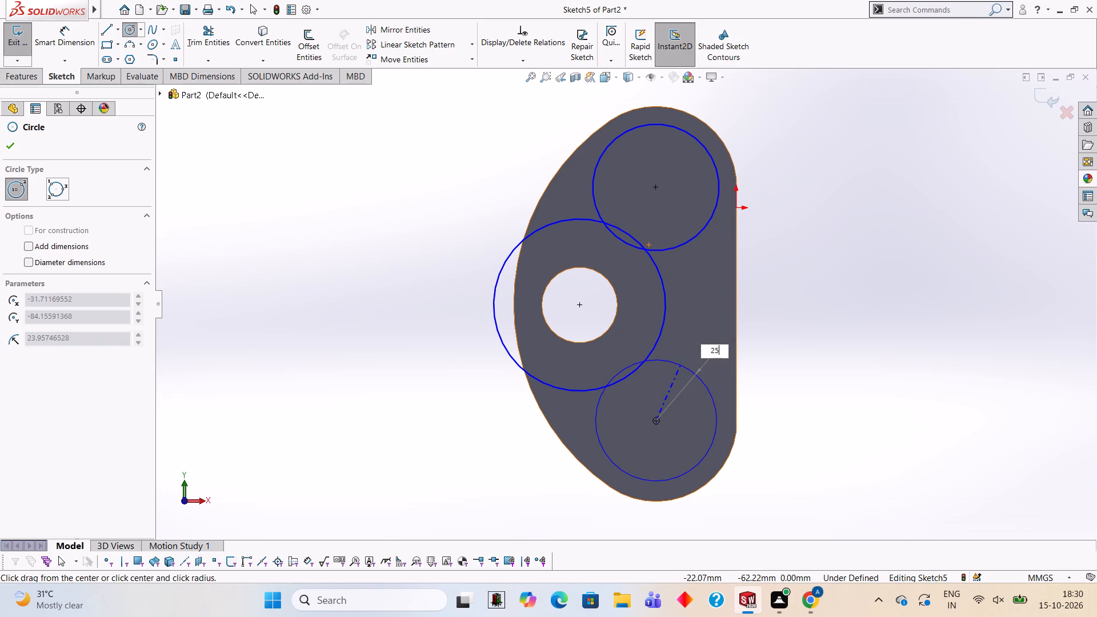
key(Return)
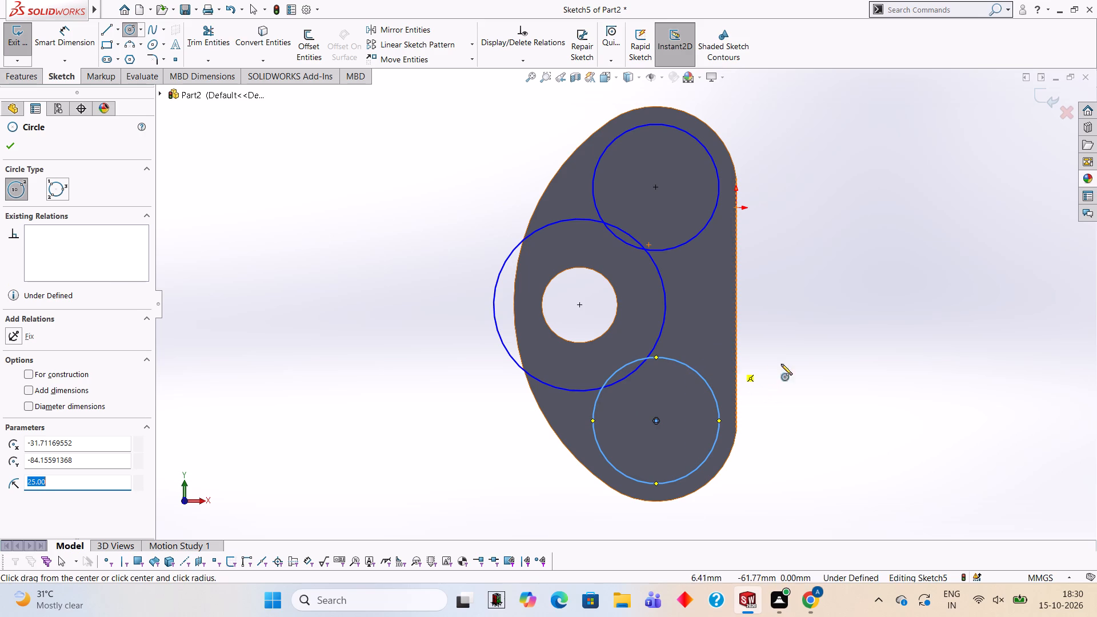
Draw a horizontal line about 22 mm long from the upper end of the plate's straight edge into the upper 25 mm radius circle.
click(111, 25)
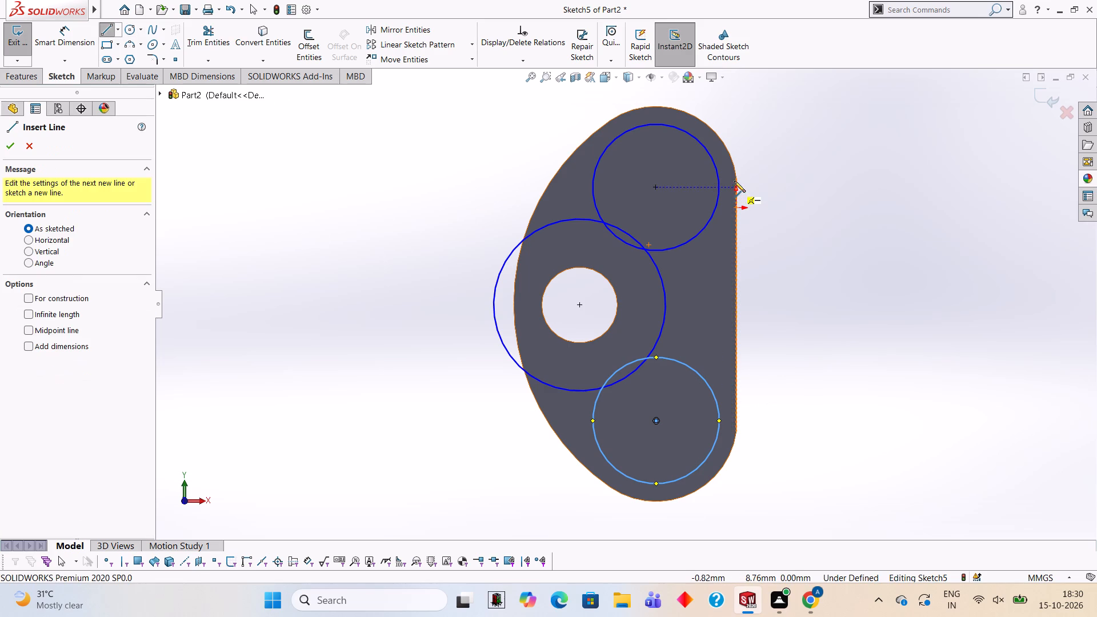
click(735, 177)
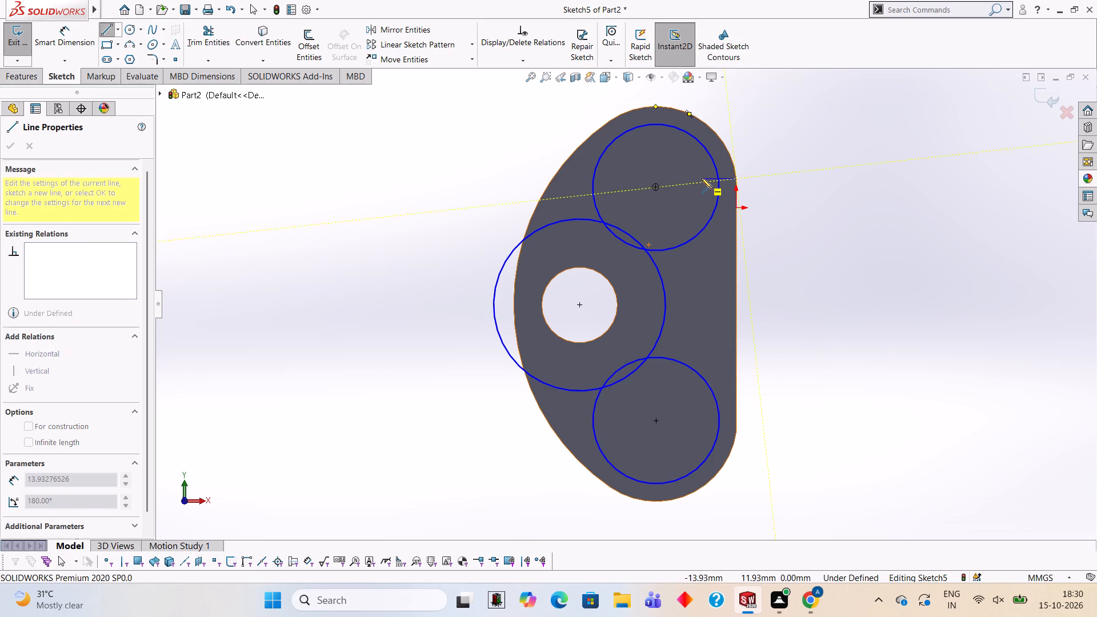
click(681, 179)
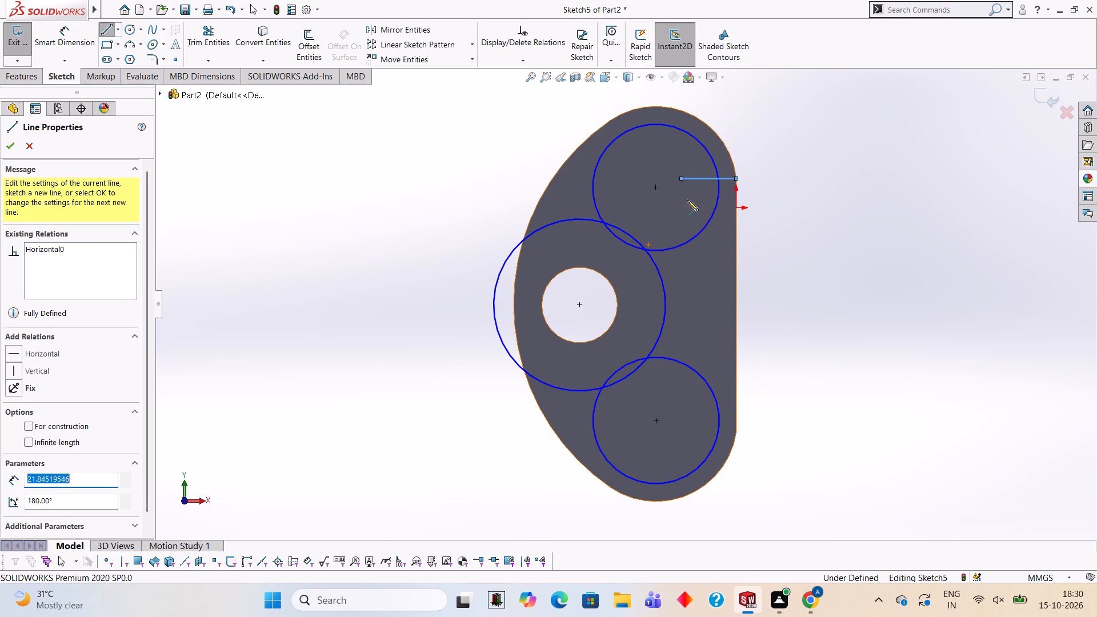
key(Escape)
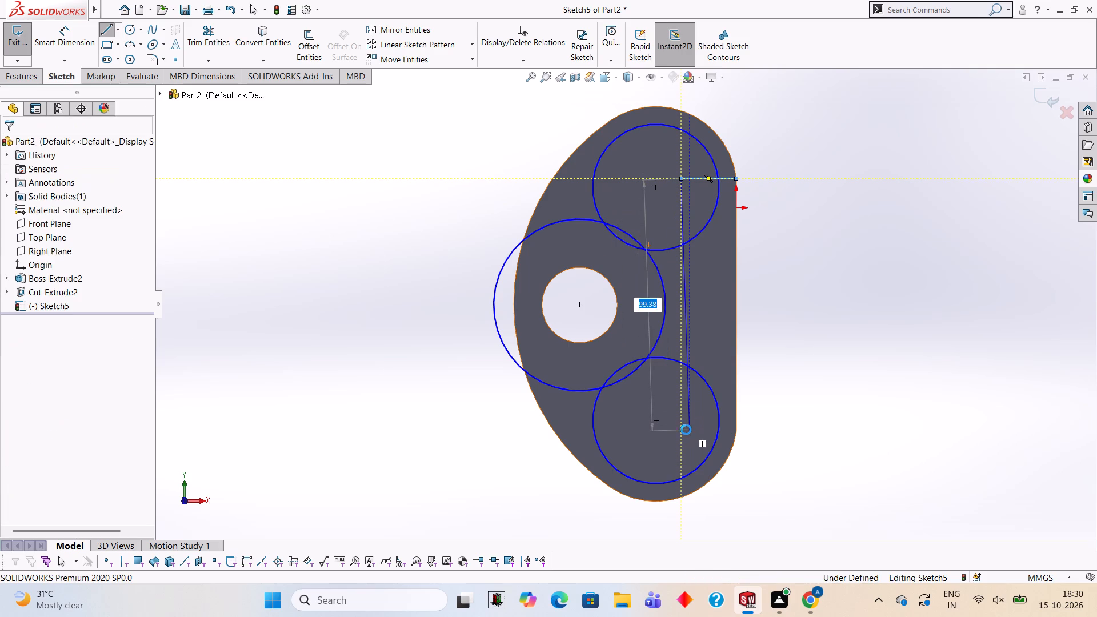
Draw a horizontal line about 15.5 mm long from the lower end of the plate's straight edge into the lower 25 mm radius circle.
click(100, 32)
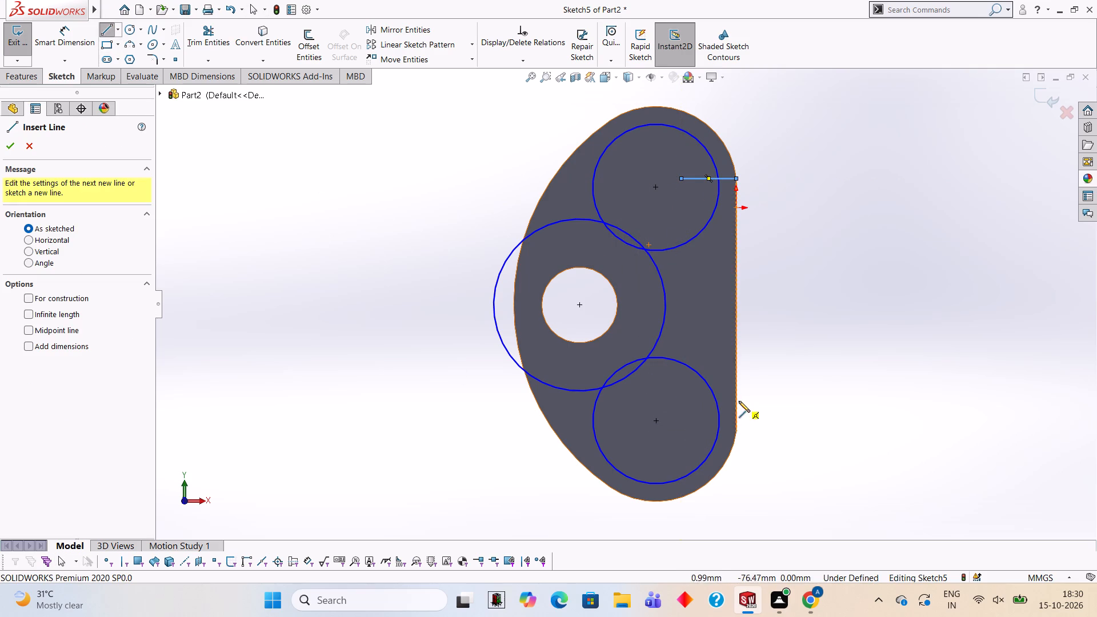
click(736, 432)
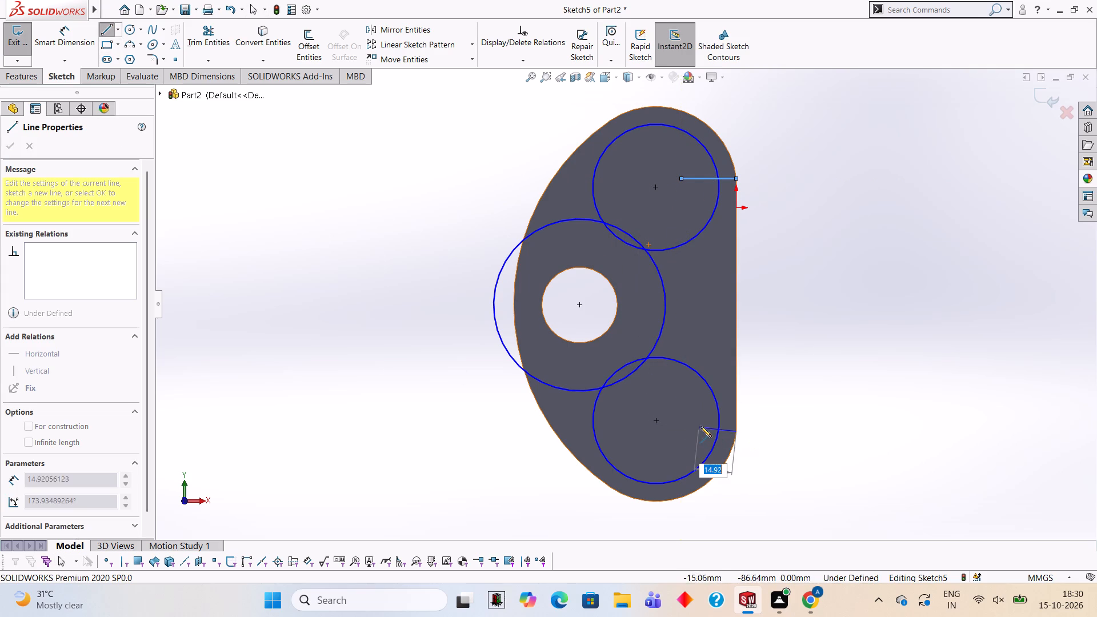
click(697, 432)
key(Escape)
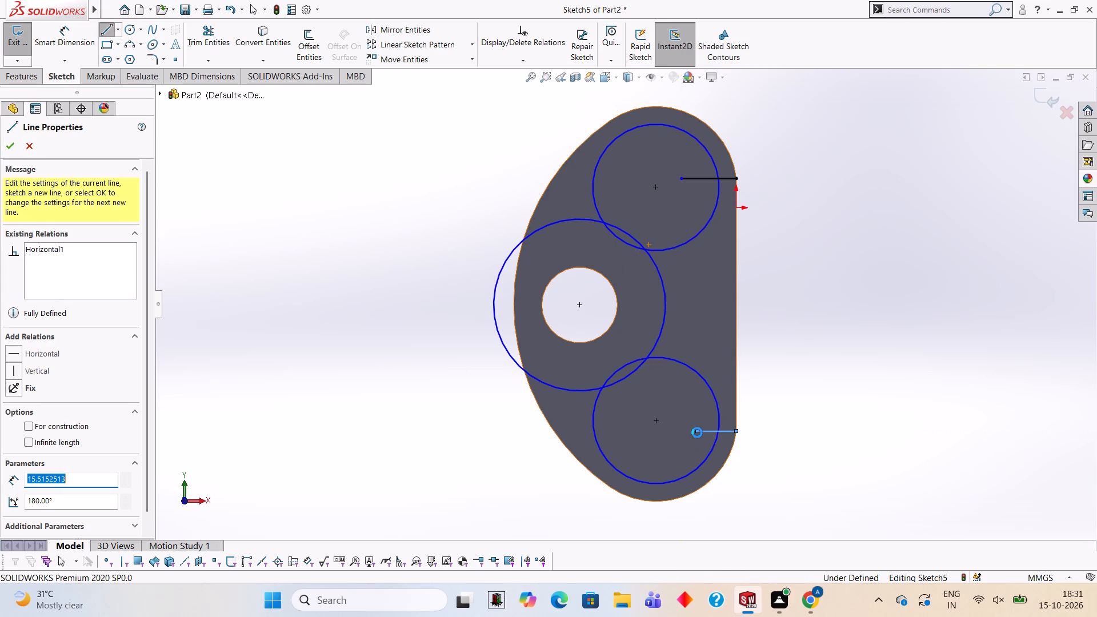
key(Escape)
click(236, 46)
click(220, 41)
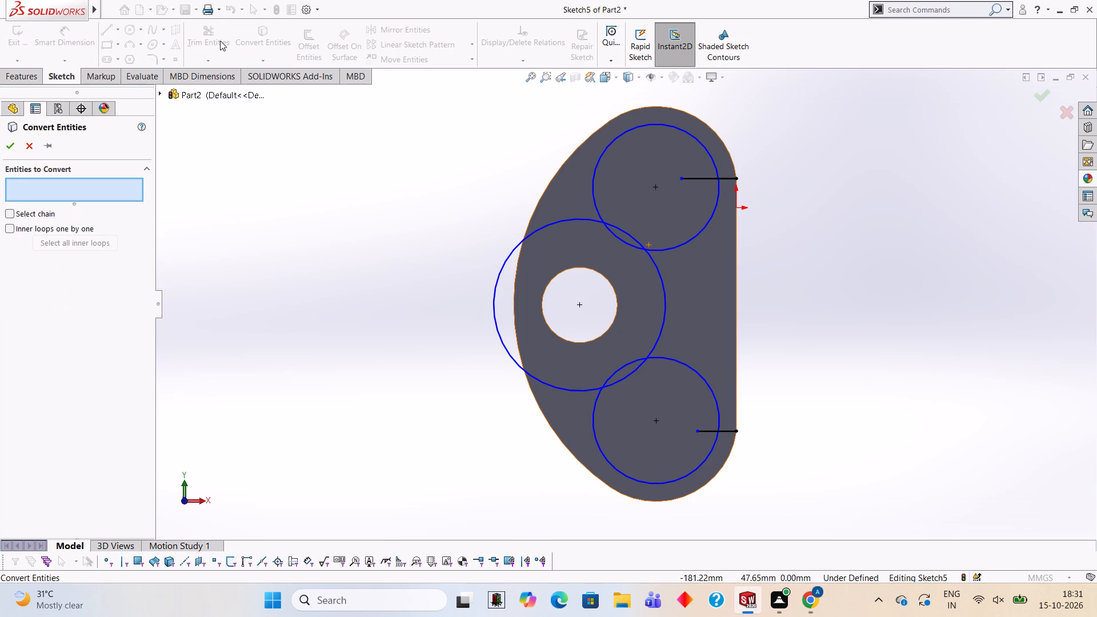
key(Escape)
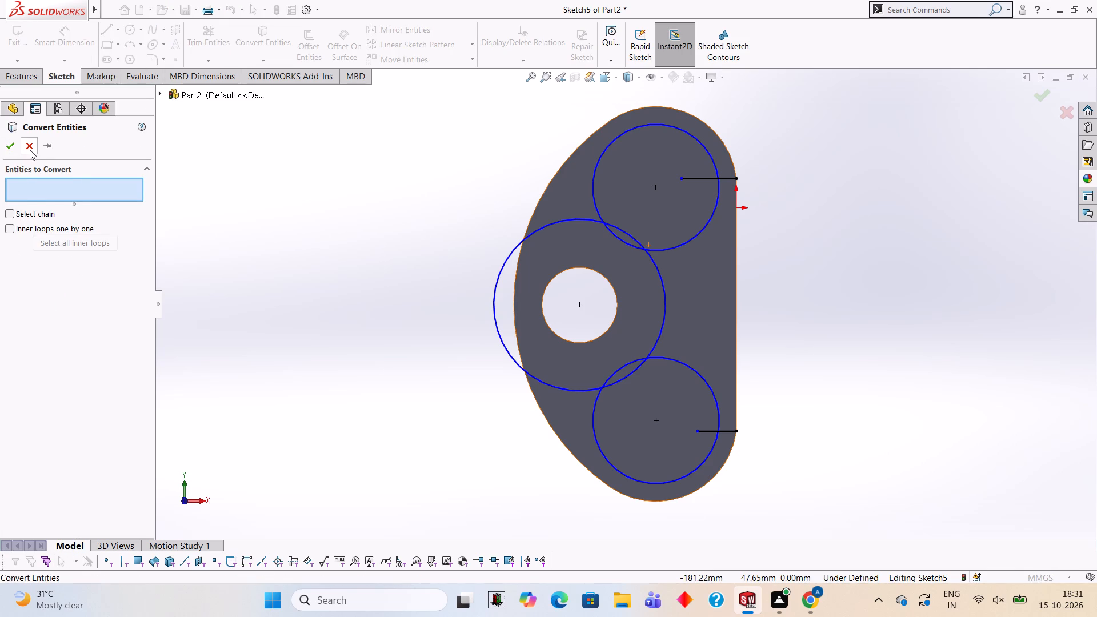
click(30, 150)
Trim the portions of the two short horizontal lines that lie inside the upper and lower 25 mm radius circles.
click(203, 41)
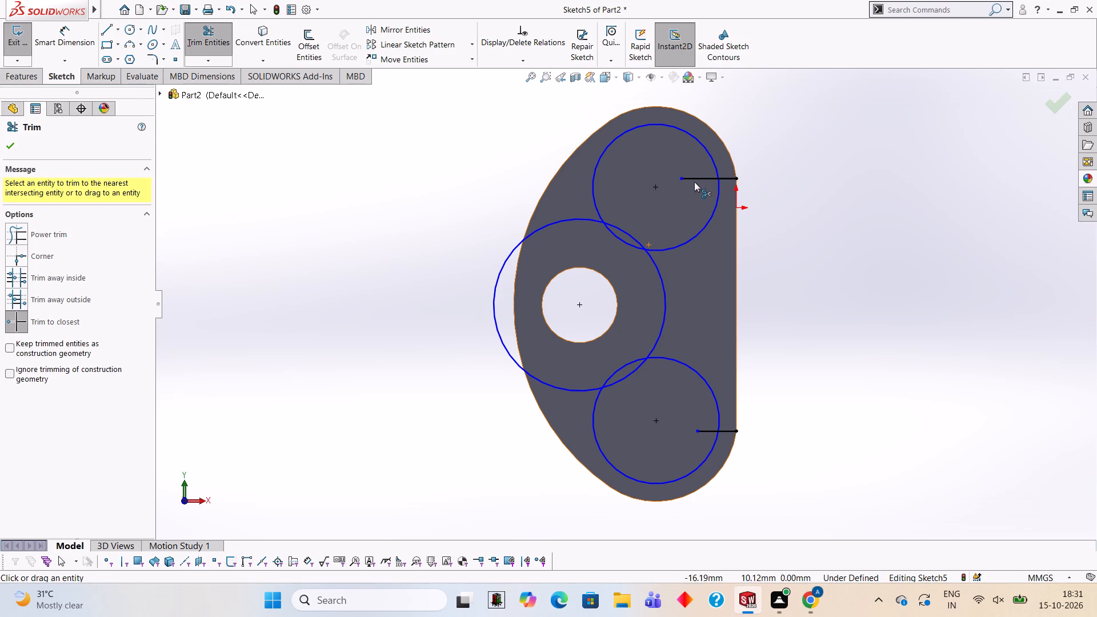
click(691, 179)
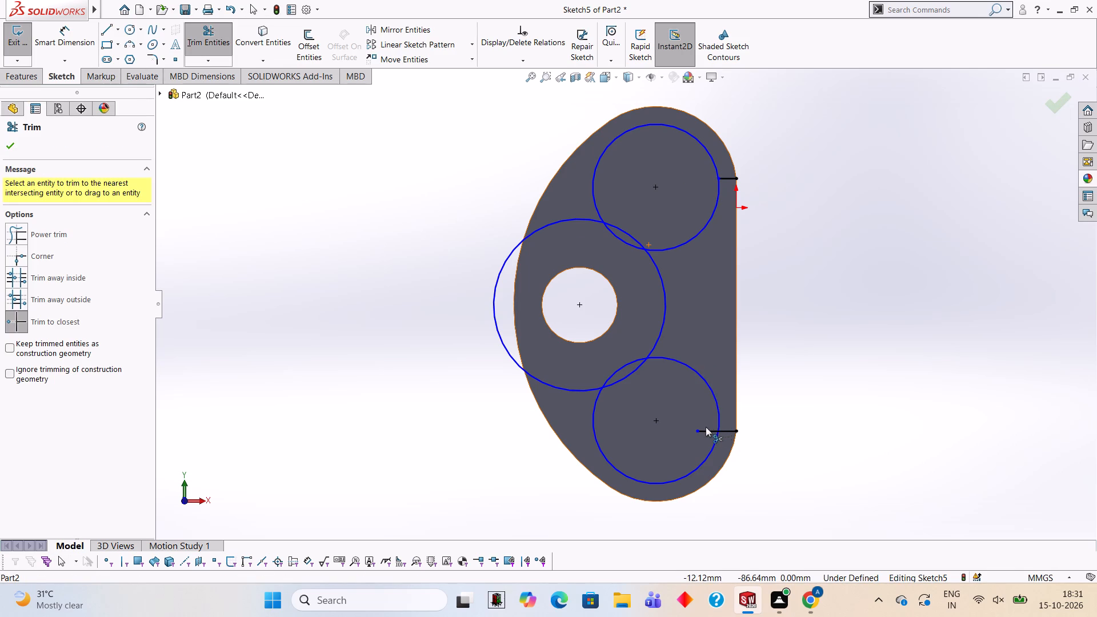
click(704, 430)
Draw a near-vertical line about 100 mm long connecting the inner ends of the two short horizontal lines.
click(110, 34)
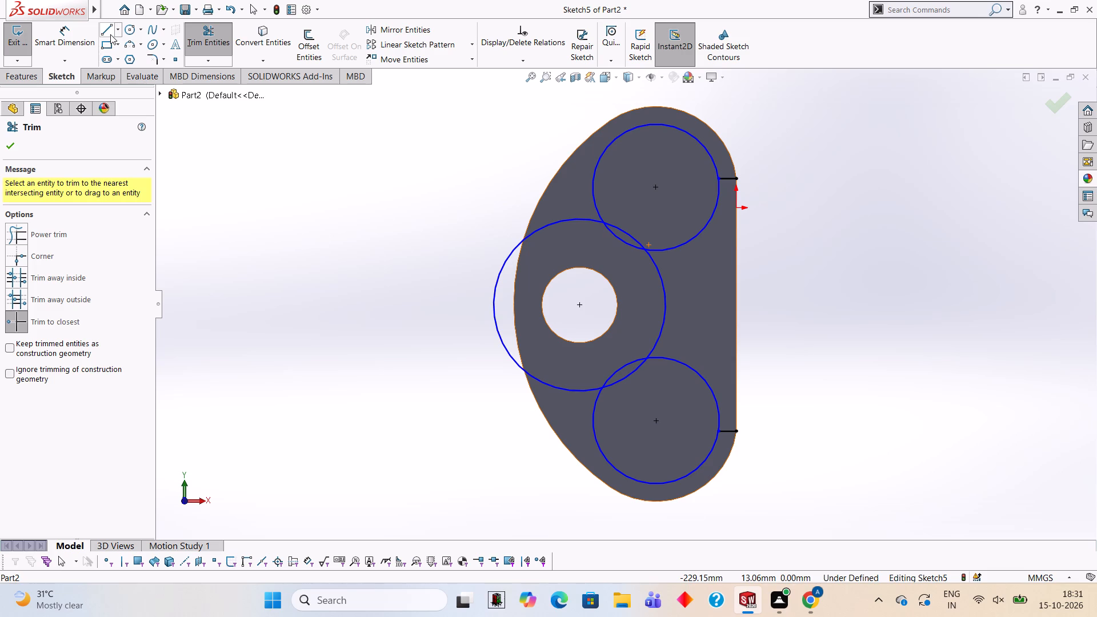
click(718, 179)
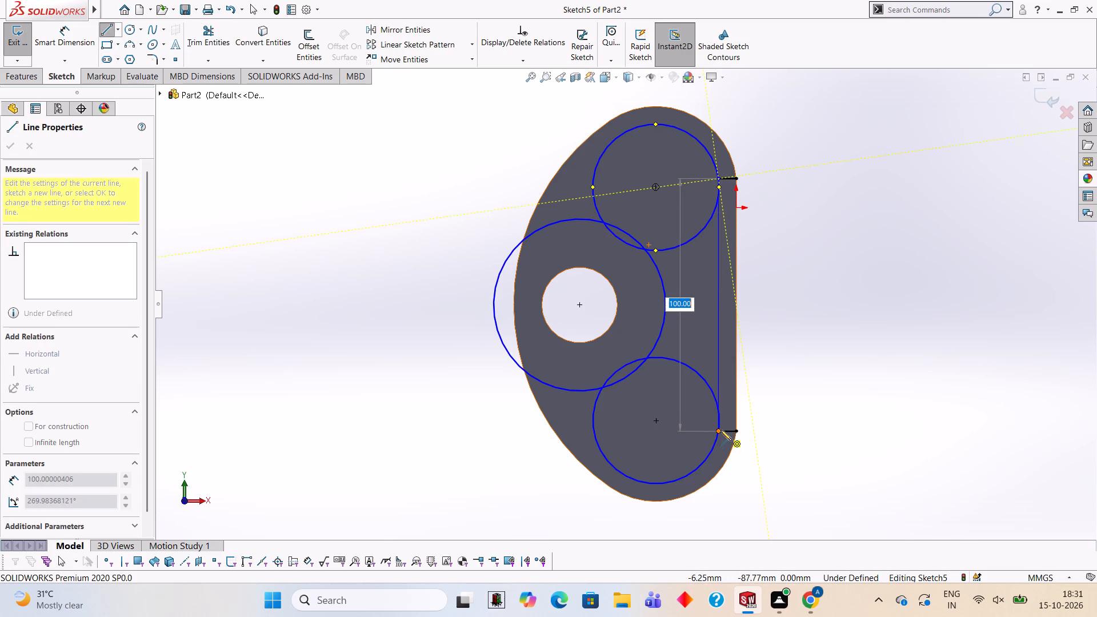
click(719, 430)
key(Escape)
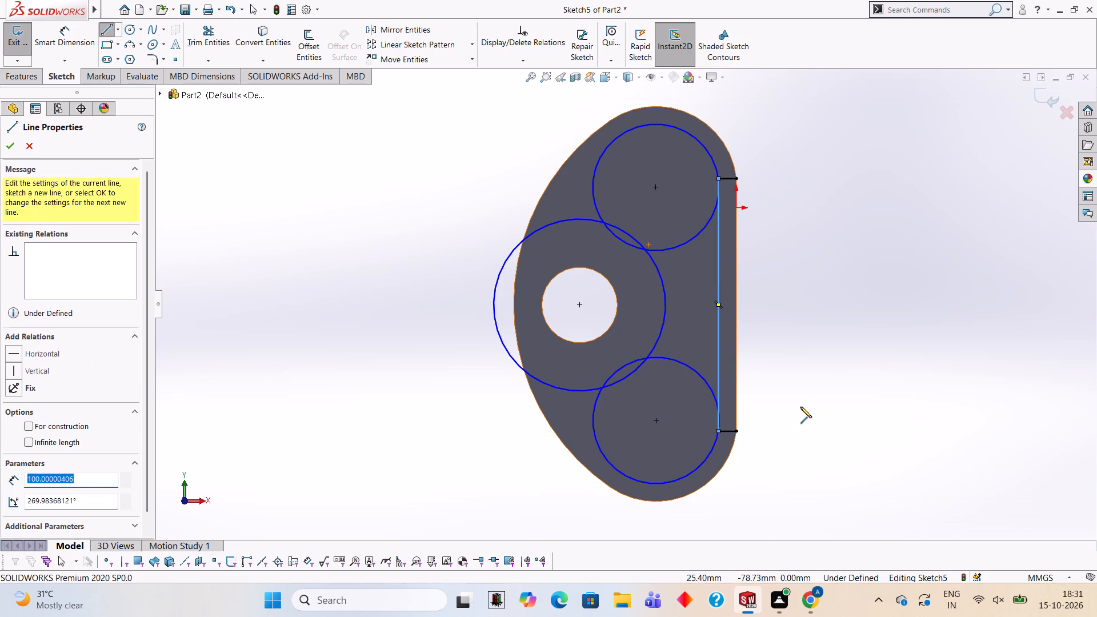
key(Escape)
key(Escape)
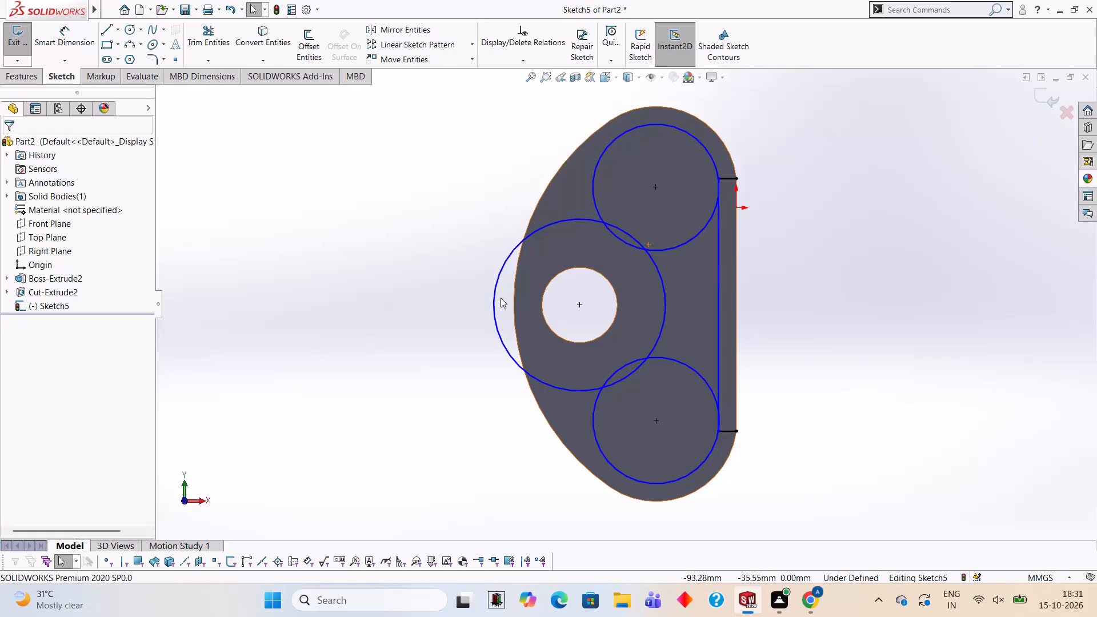
Trim away every segment of the 34 mm radius circle around the plate's hole.
click(217, 35)
click(489, 307)
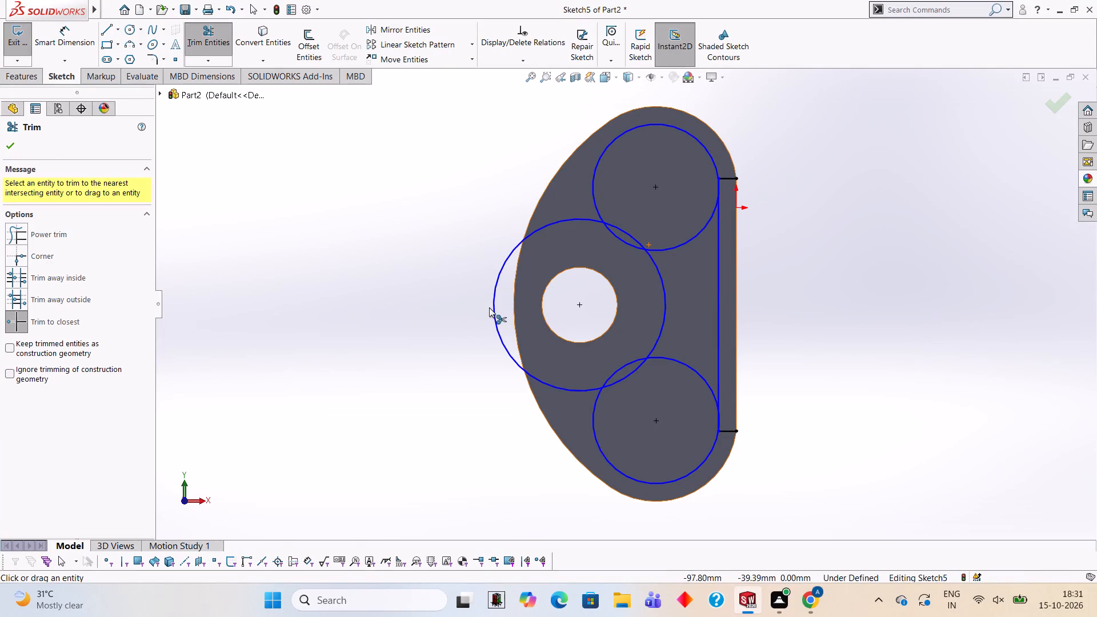
click(493, 311)
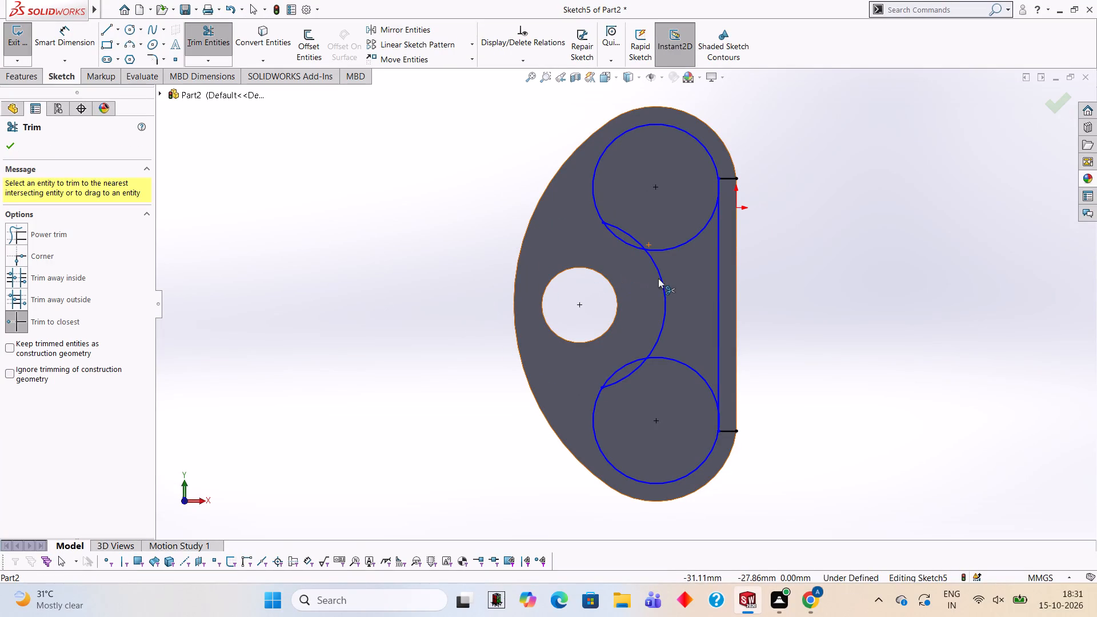
click(658, 278)
click(622, 231)
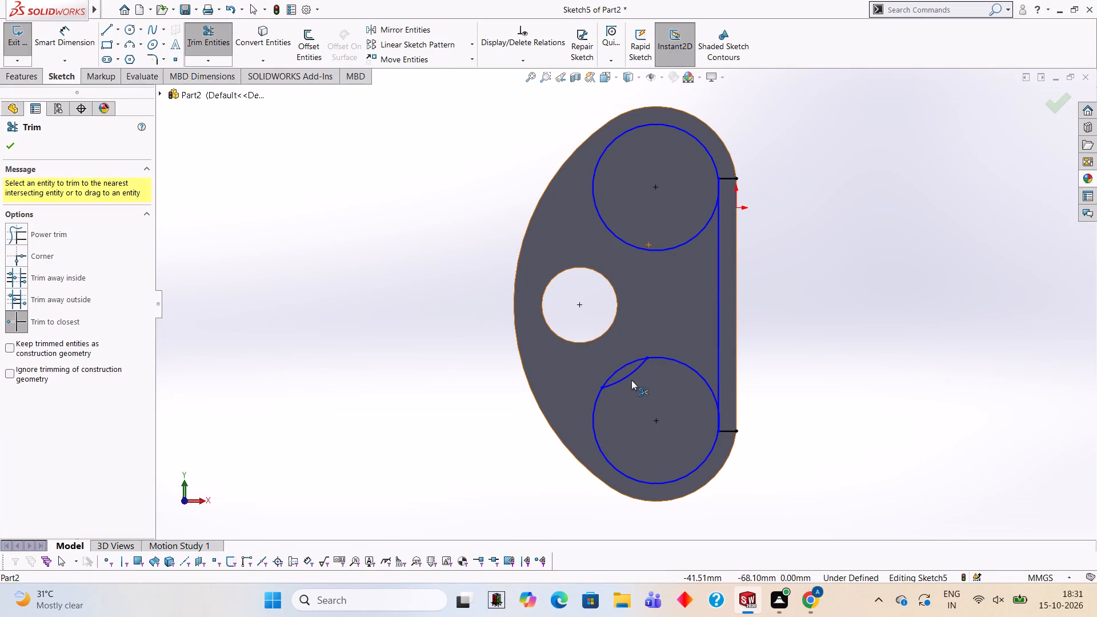
click(628, 380)
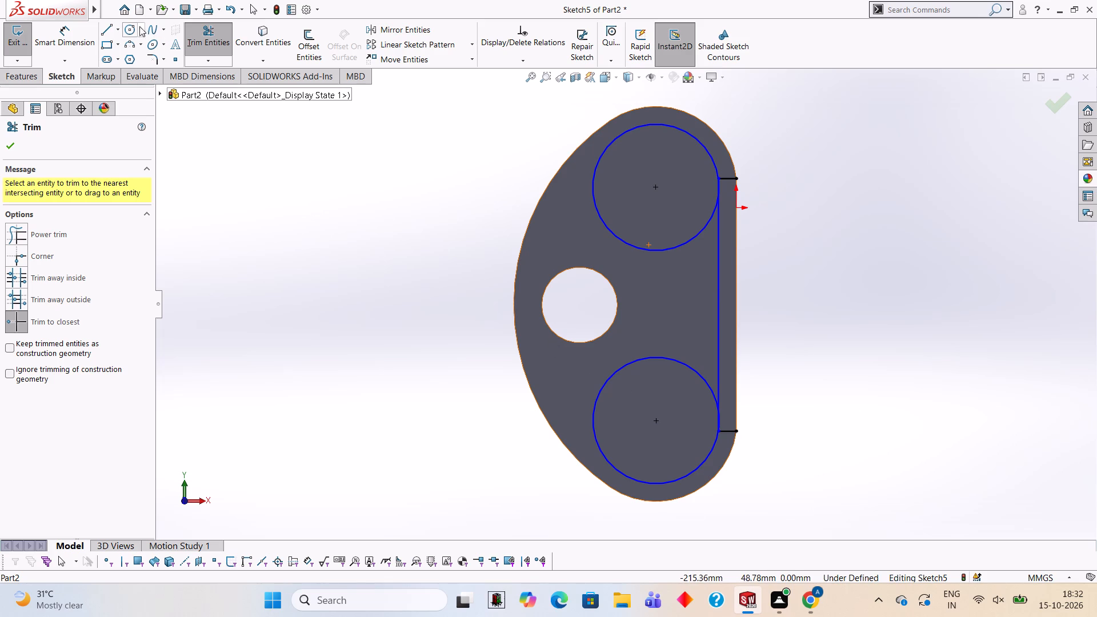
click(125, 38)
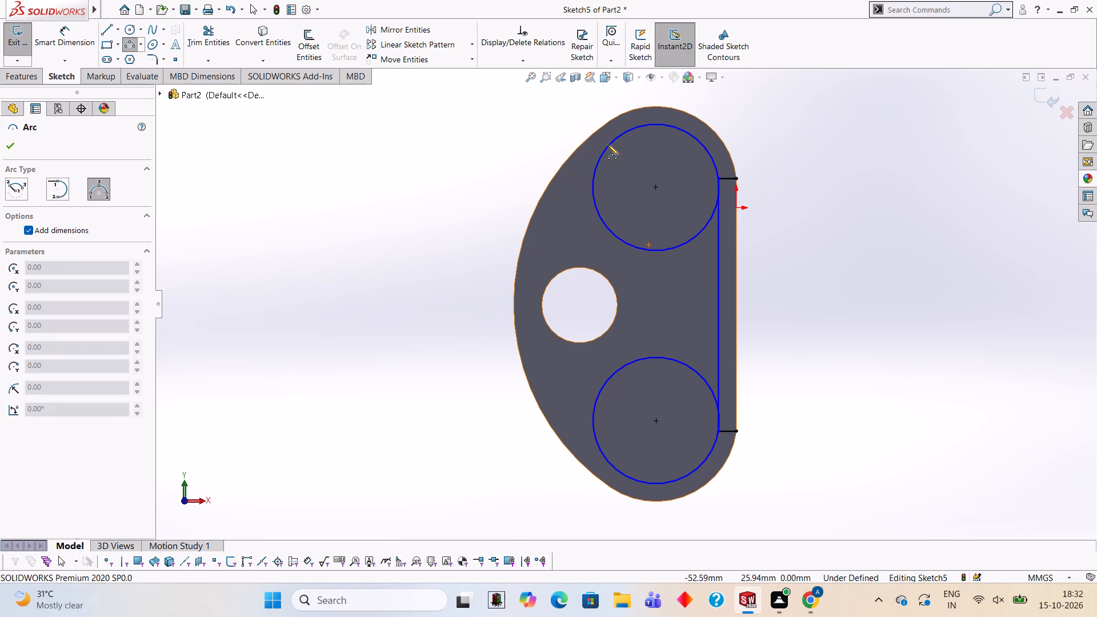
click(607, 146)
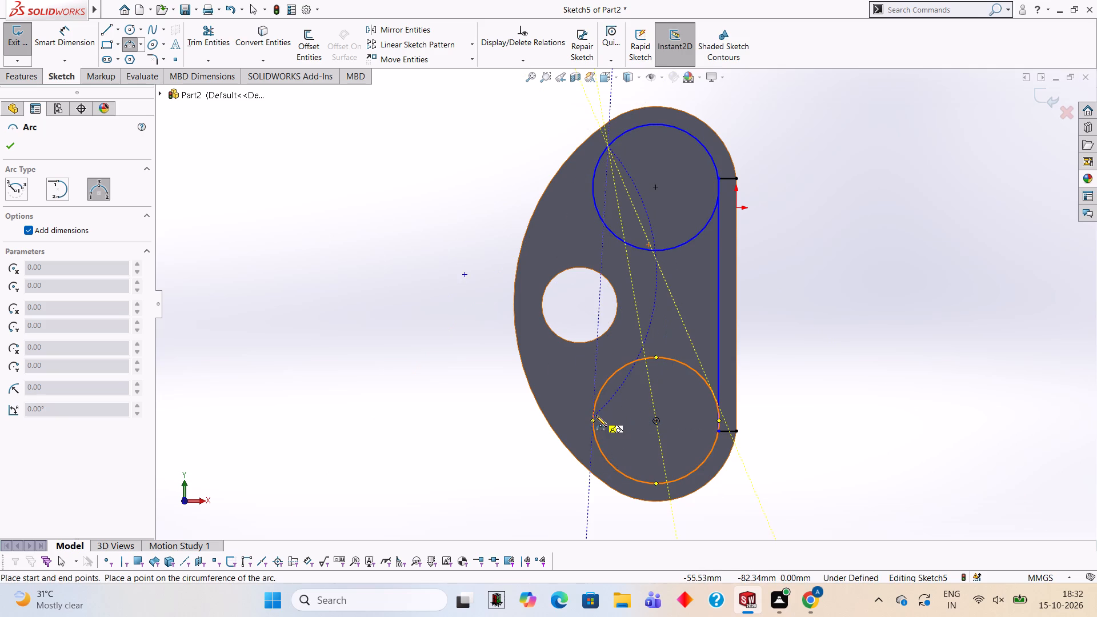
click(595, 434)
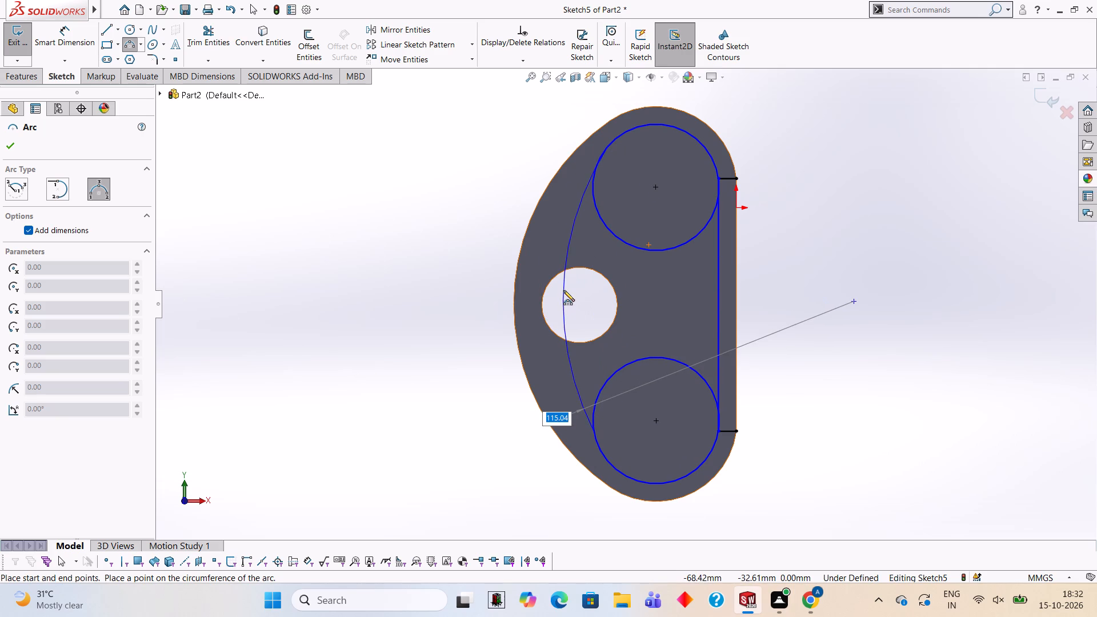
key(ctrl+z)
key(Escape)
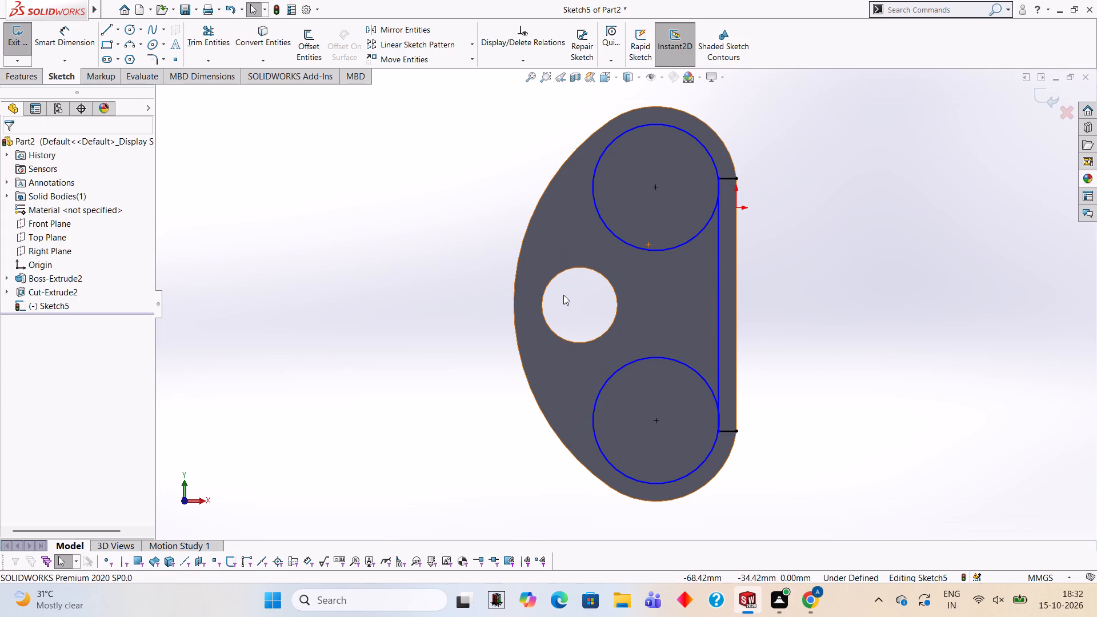
Sketch a three-point arc of radius 80 mm from the upper to the lower 25 mm radius circle, bulging toward the plate's curved edge.
click(129, 39)
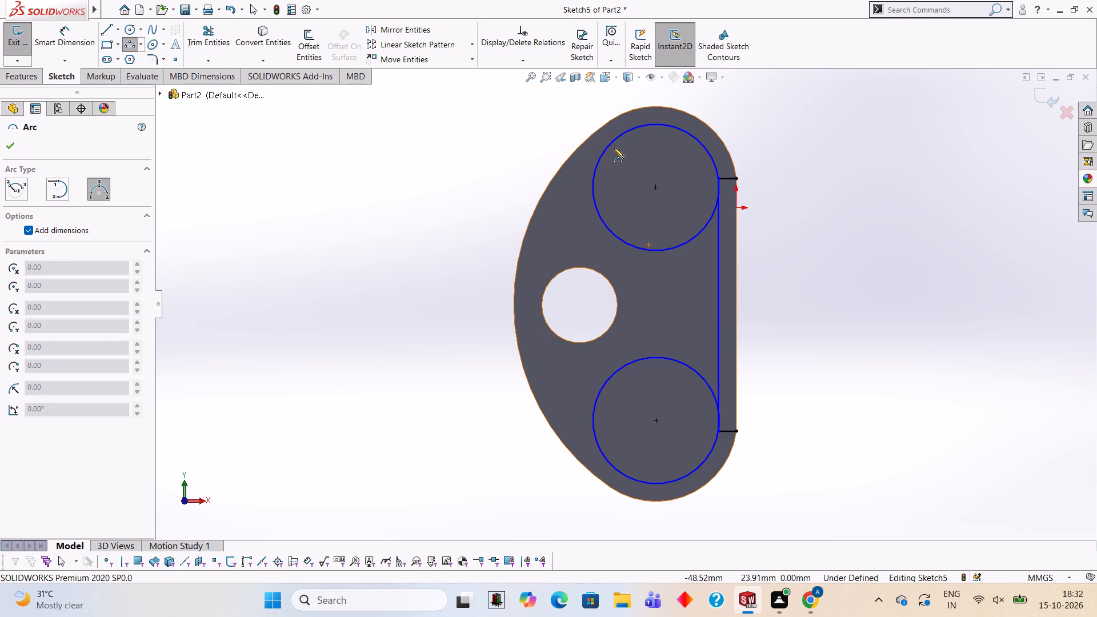
click(625, 131)
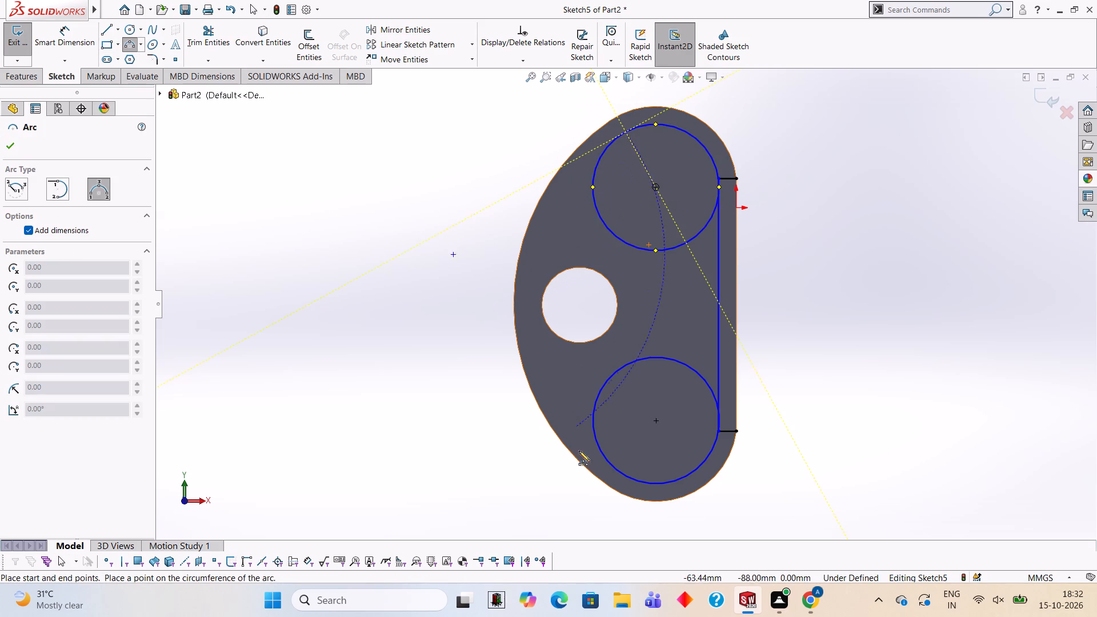
click(632, 478)
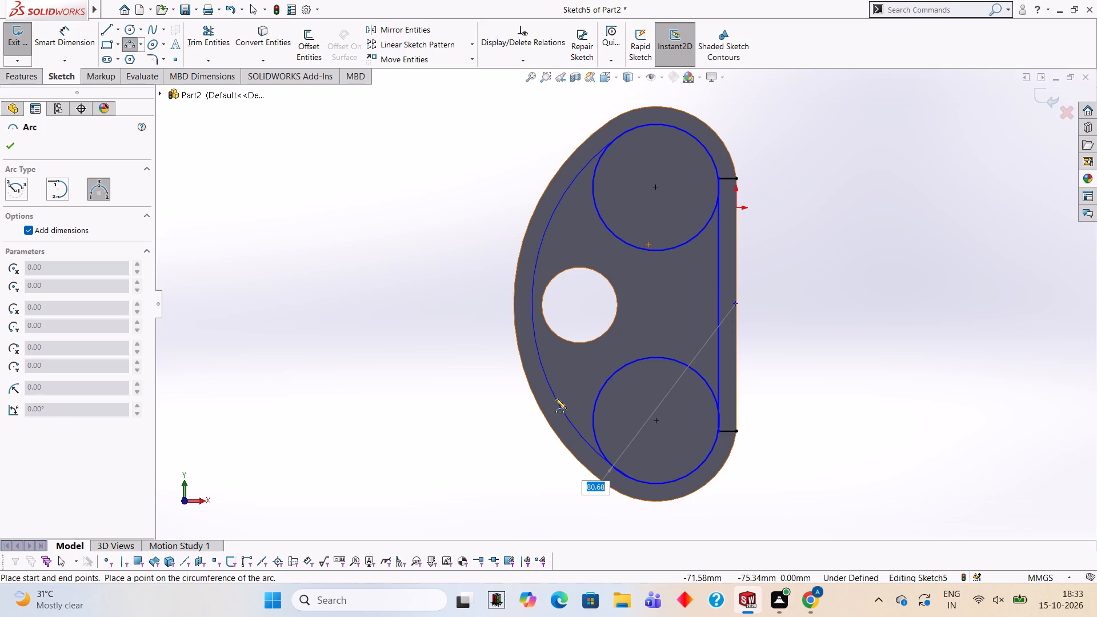
text(80)
key(Return)
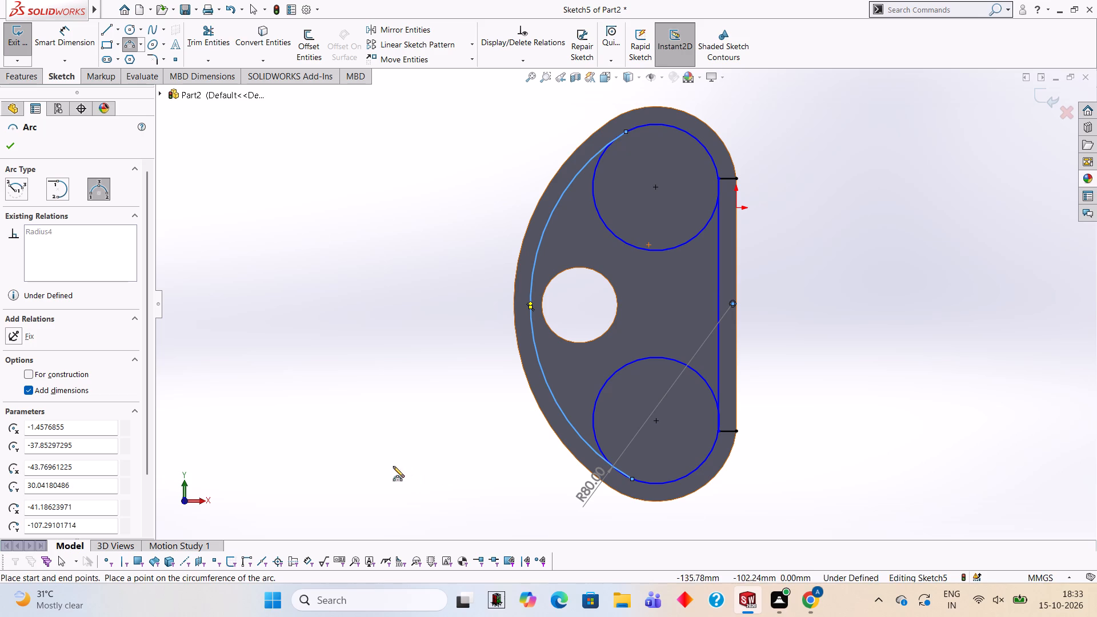
Trim the inward-facing portions of both 25 mm radius circles and remove the two short horizontal lines at the plate's straight edge.
click(215, 39)
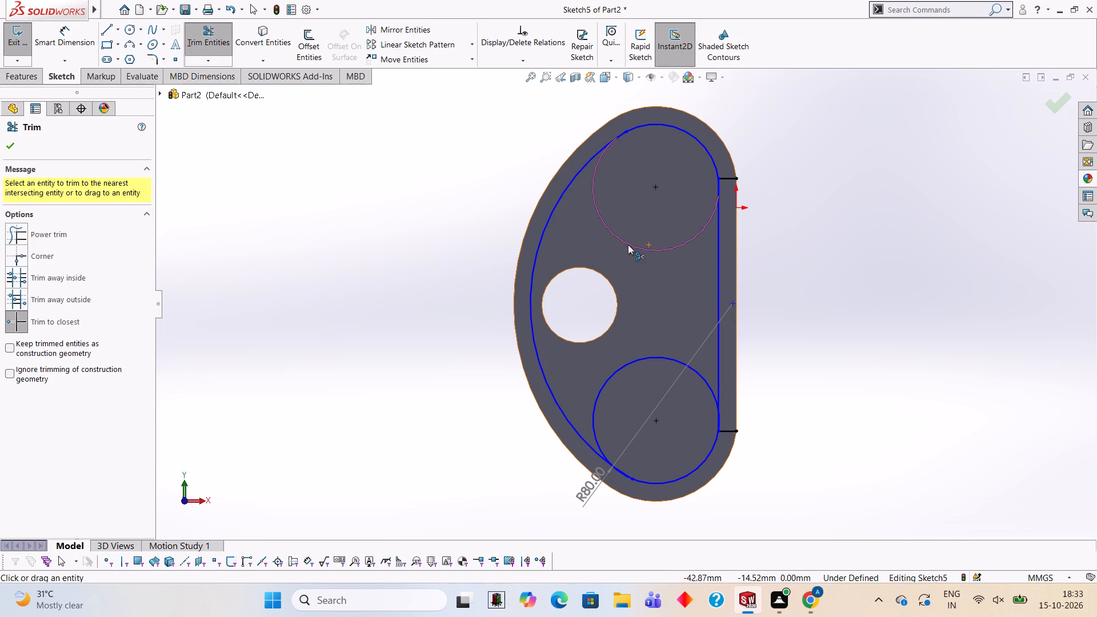
click(628, 245)
click(629, 366)
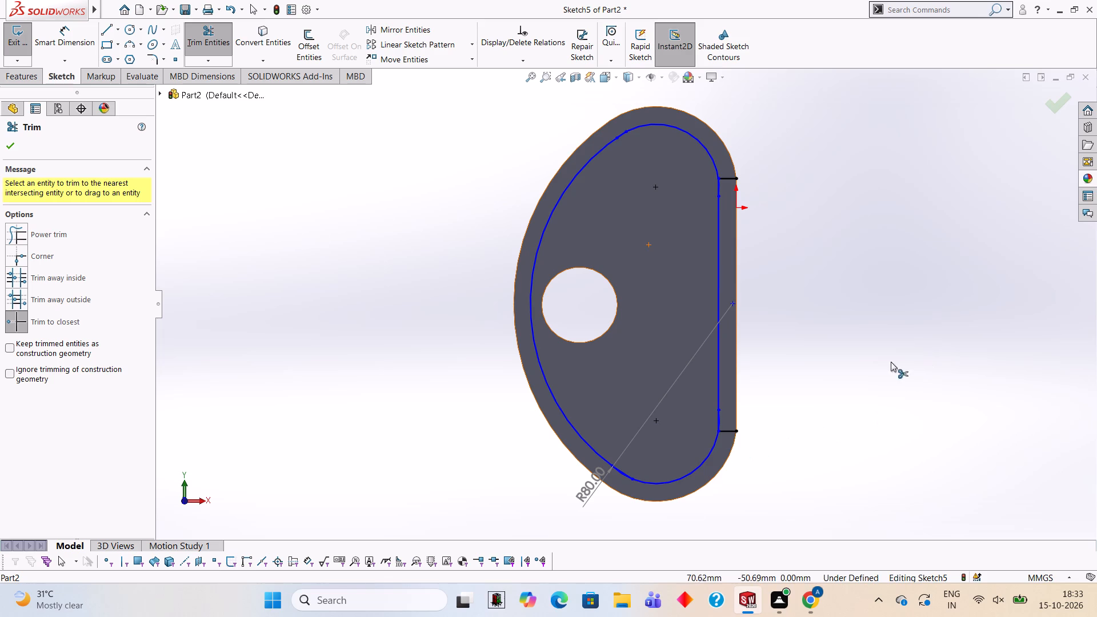
click(727, 431)
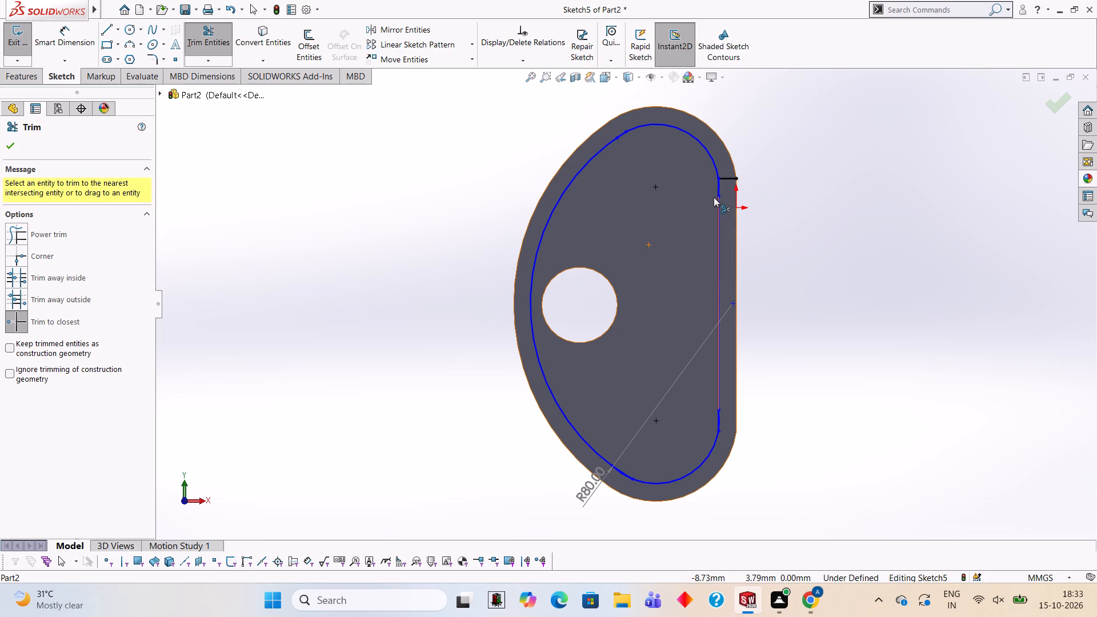
click(731, 174)
click(731, 177)
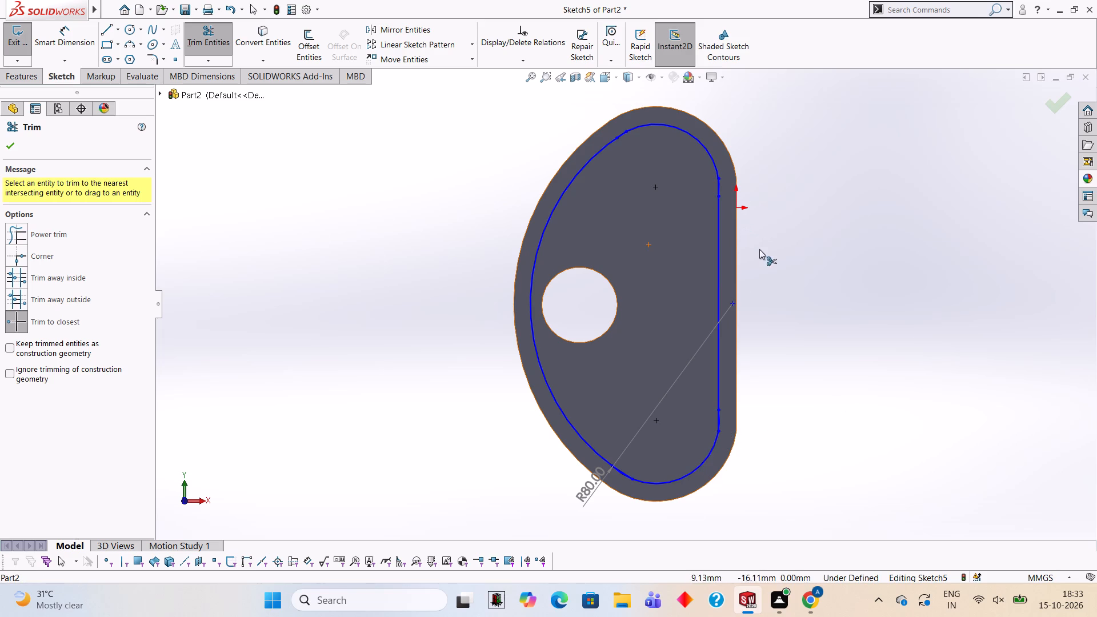
key(Escape)
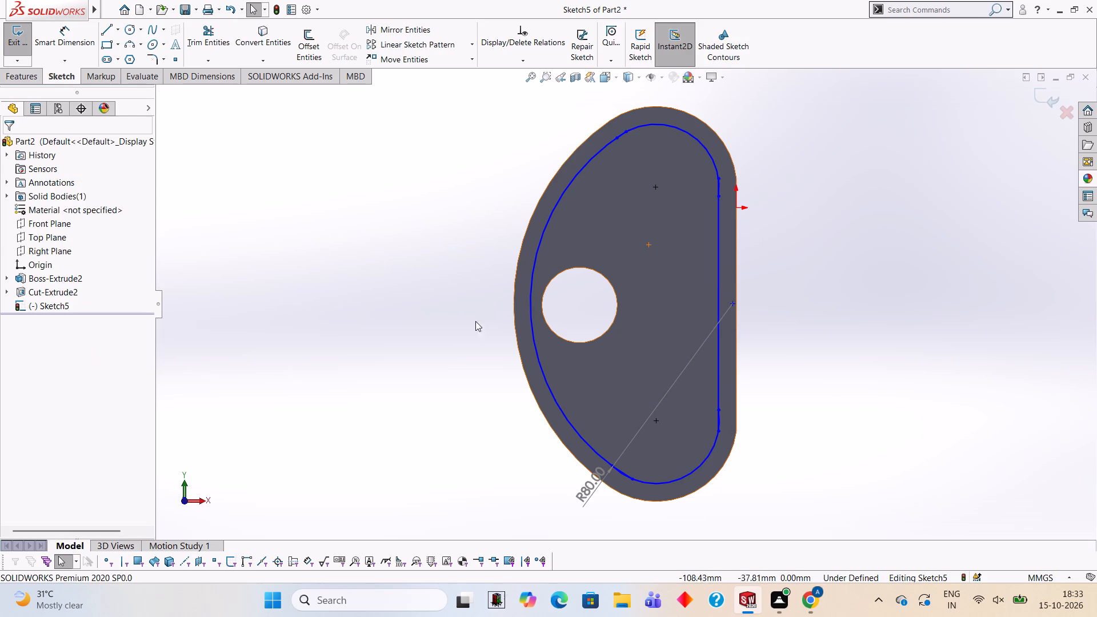
Make the 80 mm radius arc tangent to the upper 25 mm radius arc.
click(576, 175)
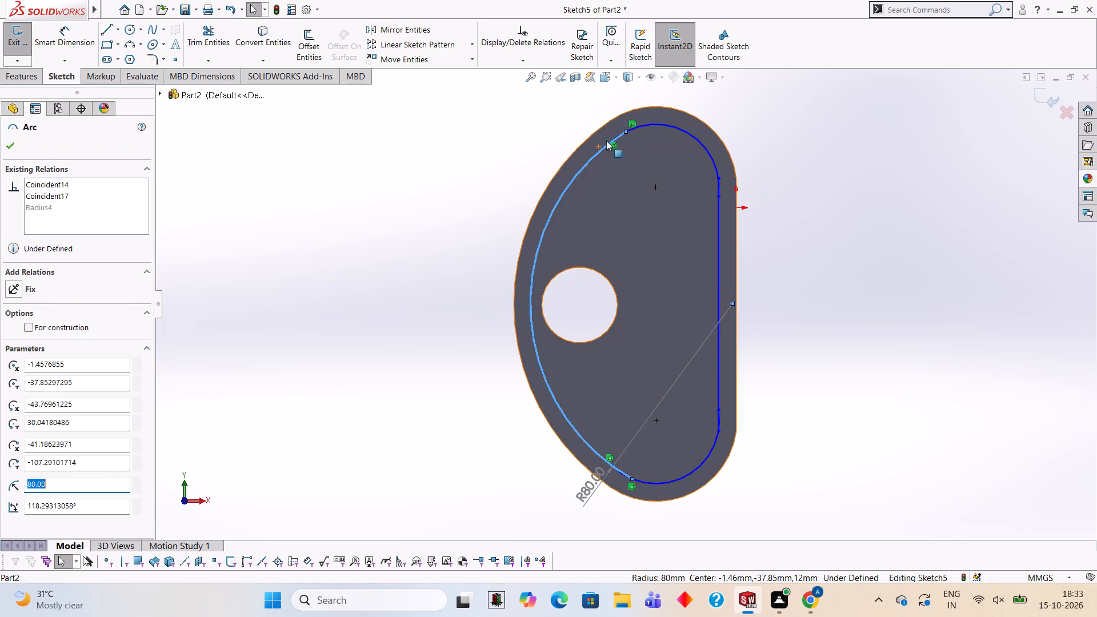
ctrl+click(641, 127)
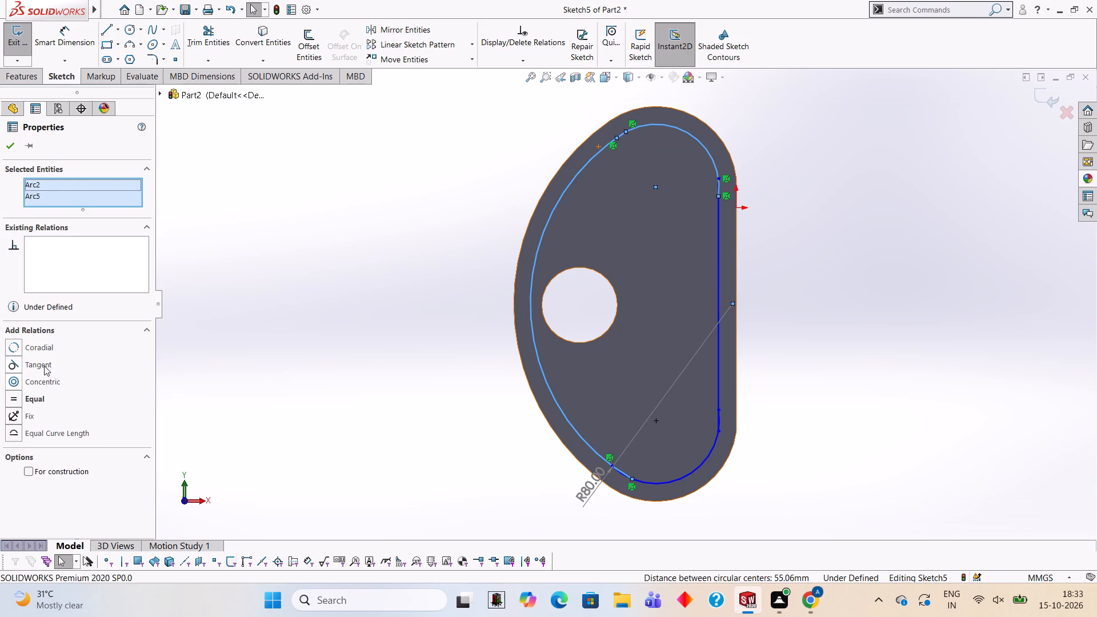
ctrl+click(46, 366)
key(Escape)
key(Escape)
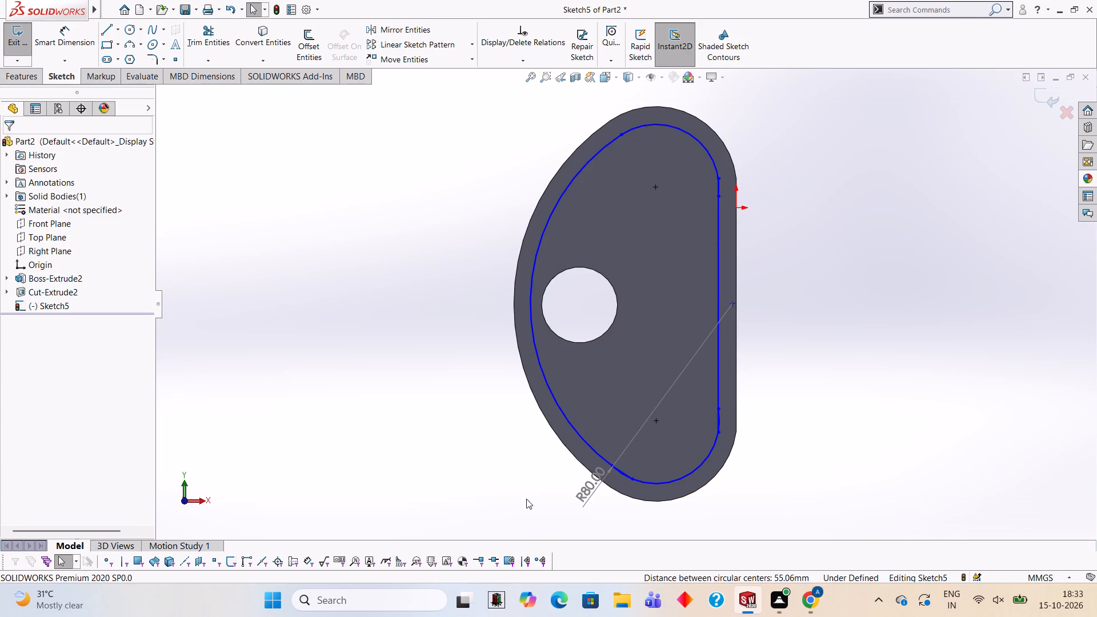
Make the 80 mm radius arc tangent to the lower 25 mm radius arc.
click(576, 435)
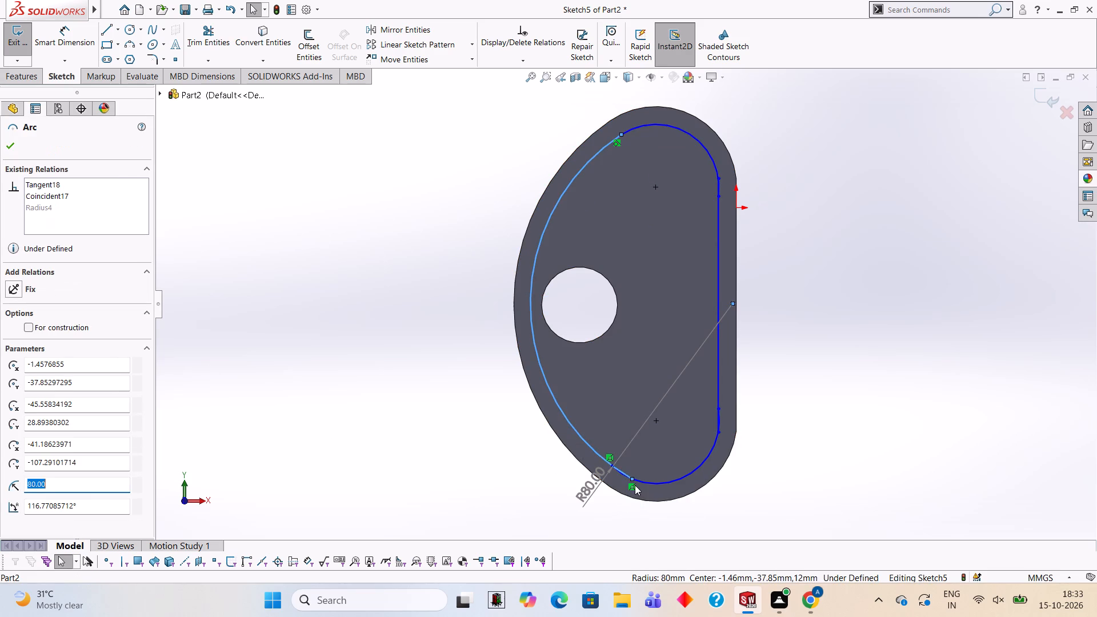
ctrl+click(652, 480)
ctrl+click(39, 363)
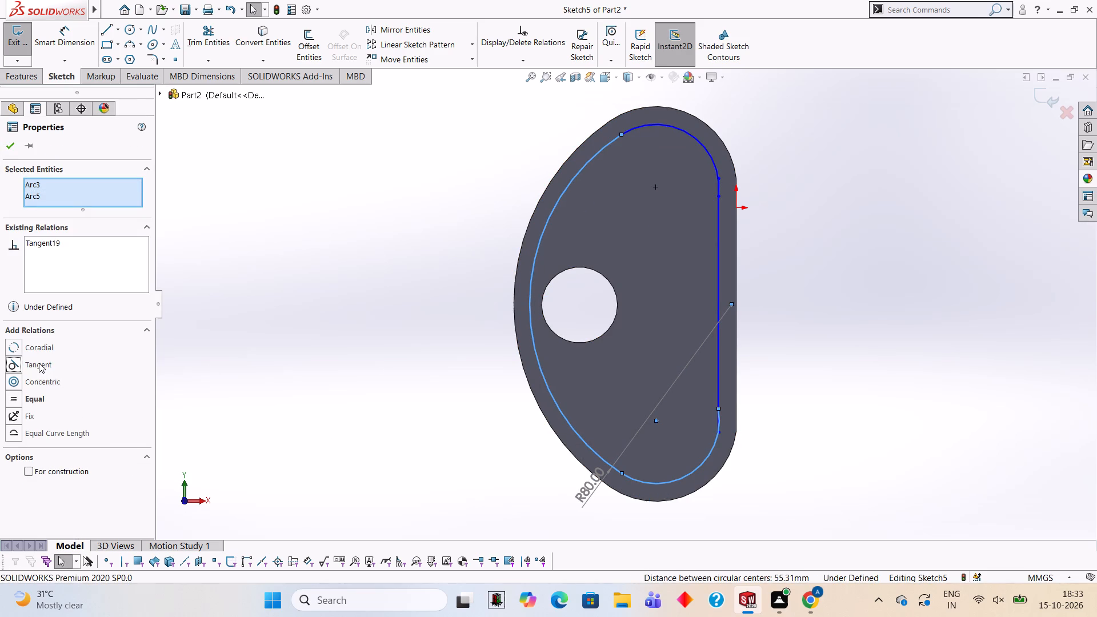
key(Escape)
key(Escape)
key(Escape)
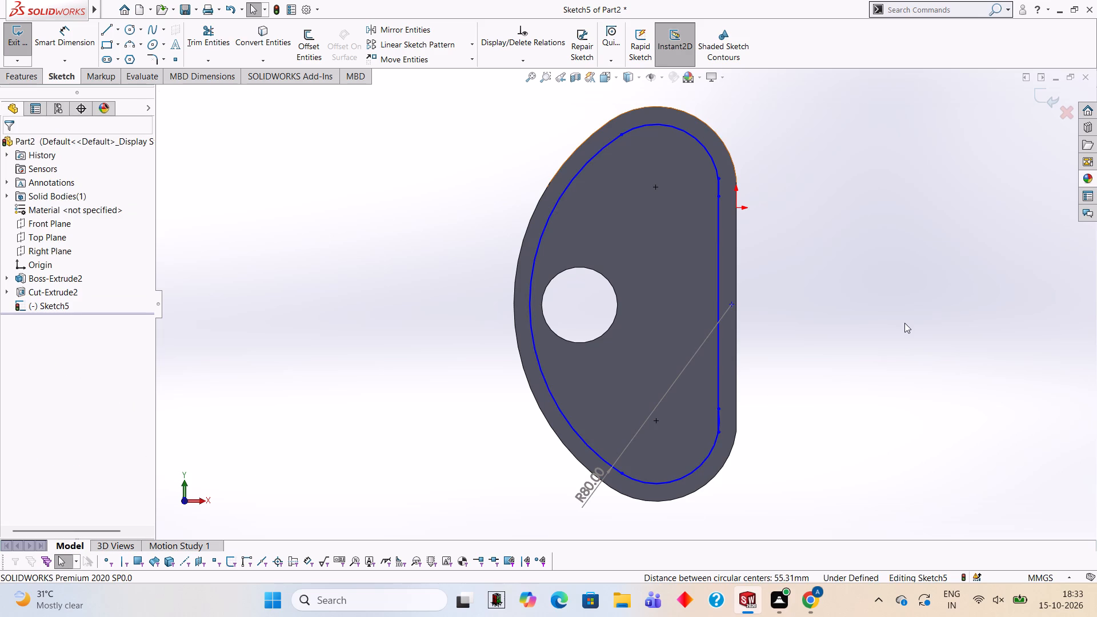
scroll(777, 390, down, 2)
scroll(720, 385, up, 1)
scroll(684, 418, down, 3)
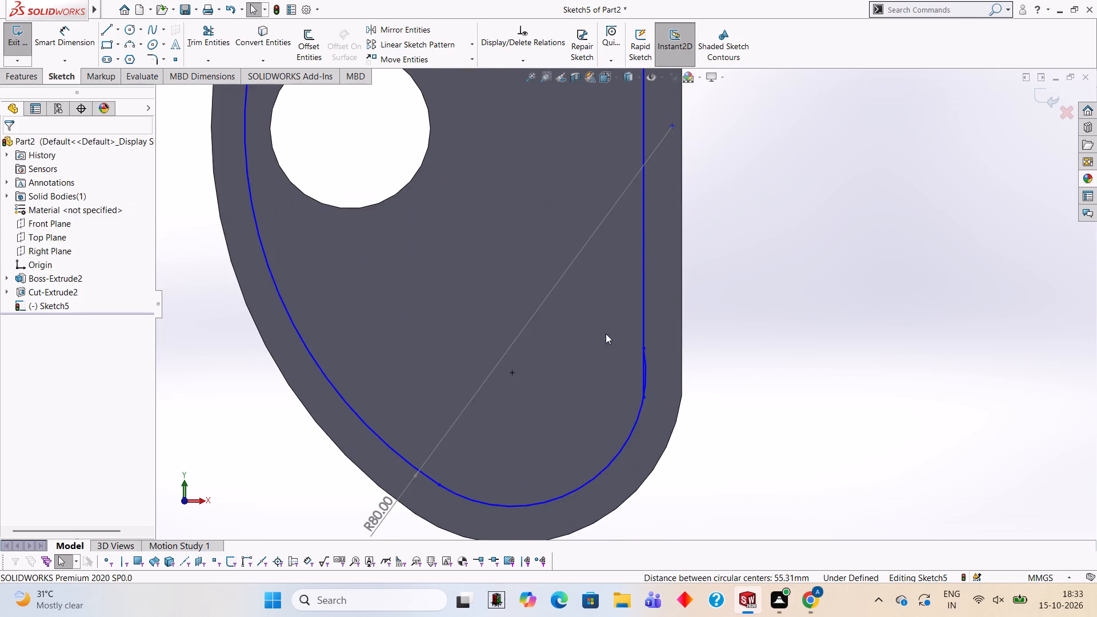
Trim the short arc pieces of both 25 mm radius end arcs that extend past the vertical line along the straight edge.
scroll(608, 339, down, 2)
click(208, 38)
scroll(811, 404, down, 1)
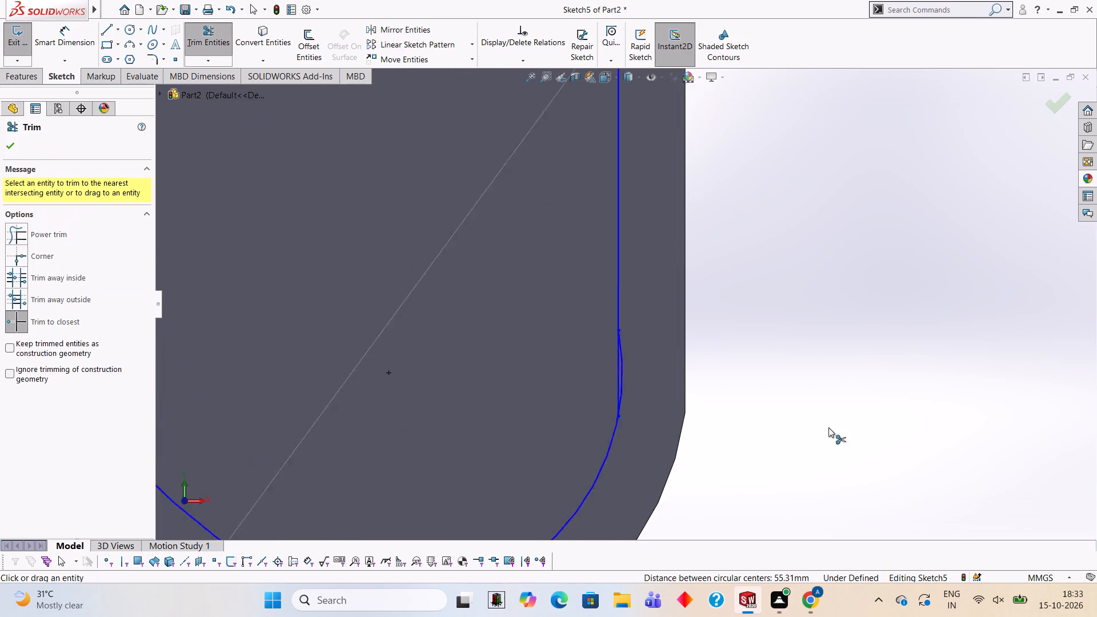
scroll(828, 427, down, 1)
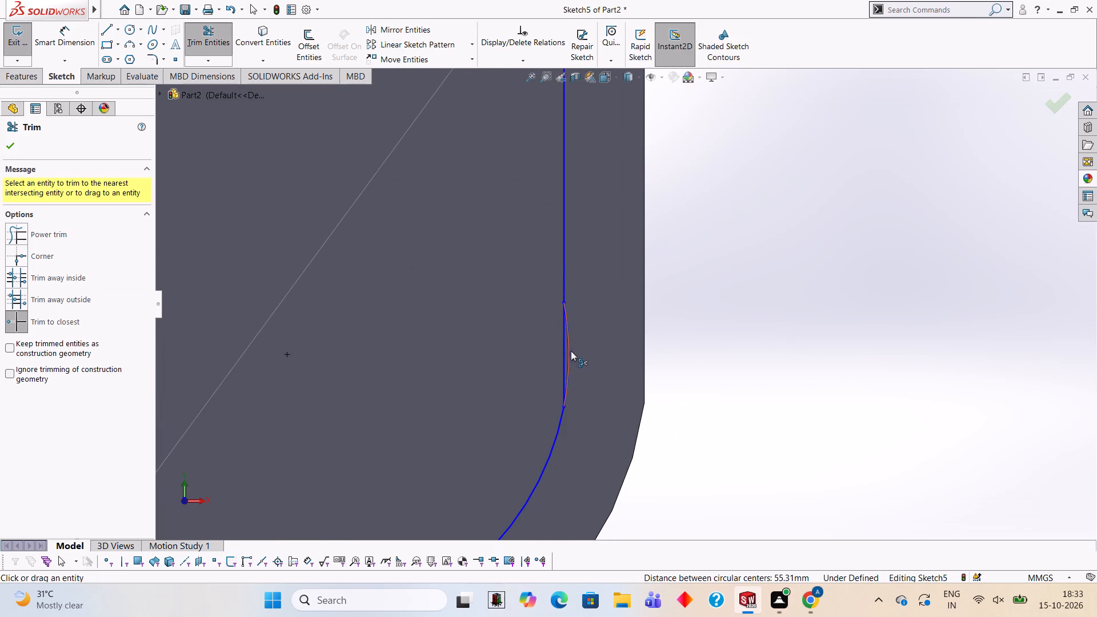
click(569, 351)
scroll(571, 297, up, 12)
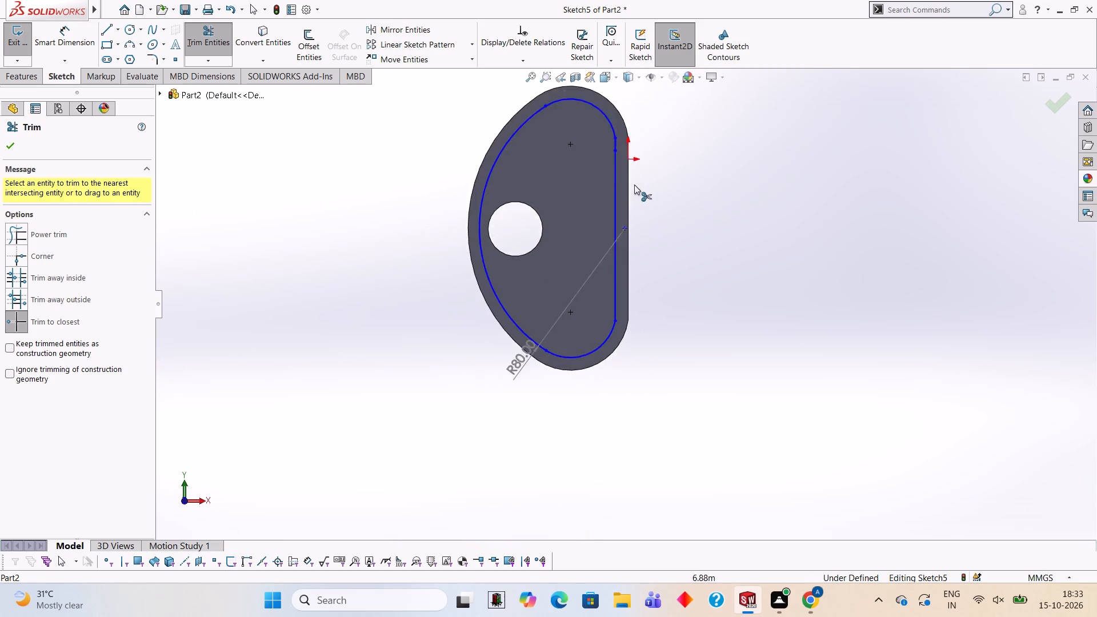
scroll(634, 185, down, 16)
click(589, 285)
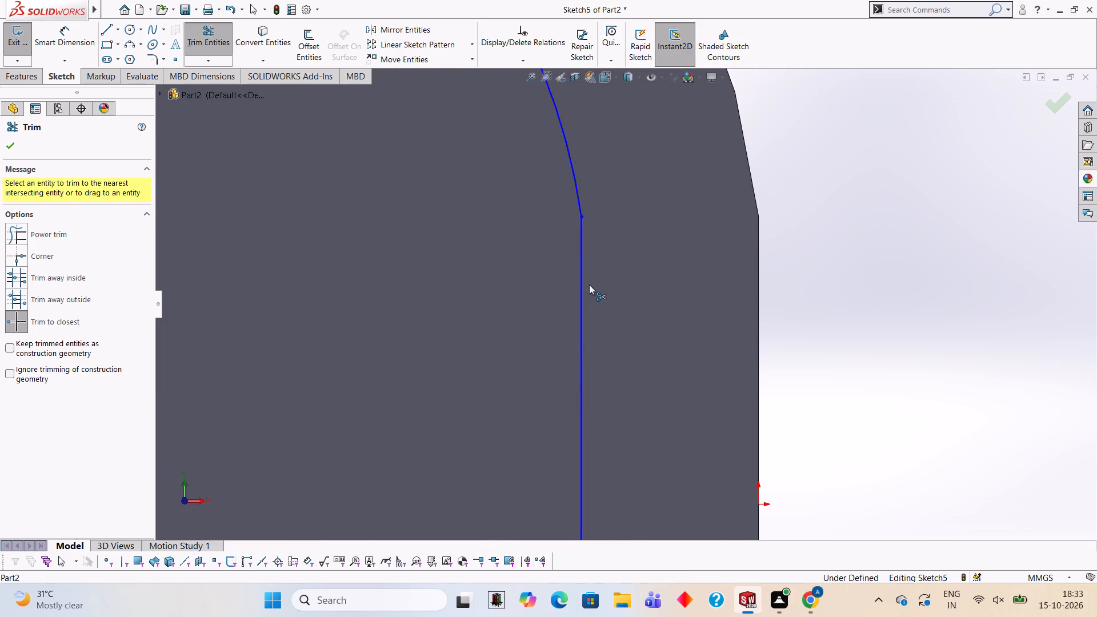
scroll(589, 285, up, 4)
key(Escape)
key(Escape)
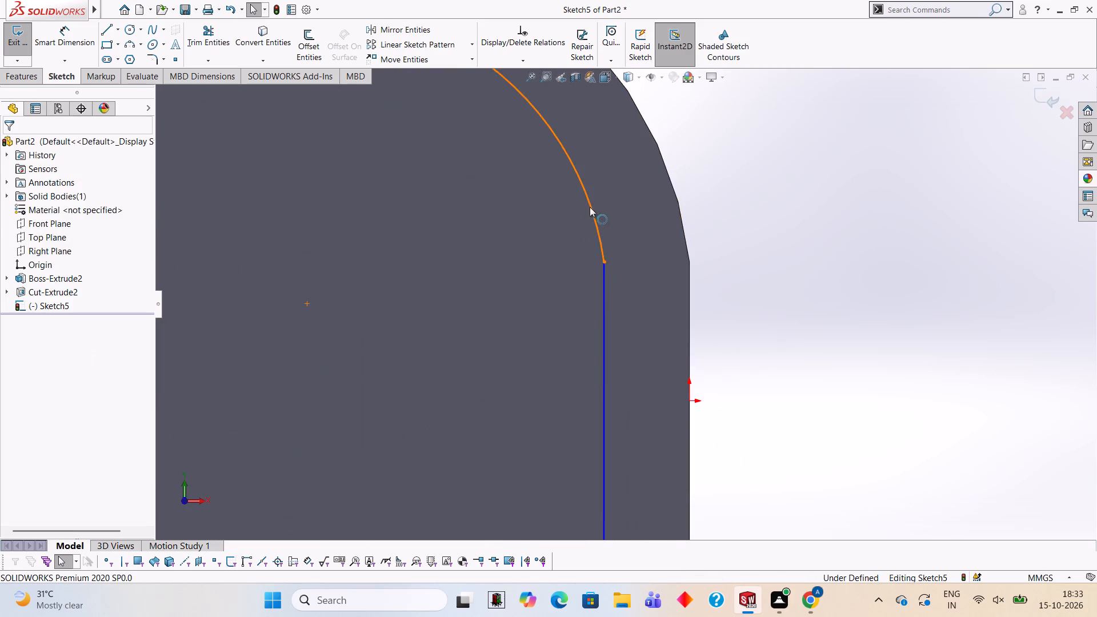
Make the upper 25 mm radius end arc tangent to the profile's vertical line.
click(588, 206)
ctrl+click(602, 305)
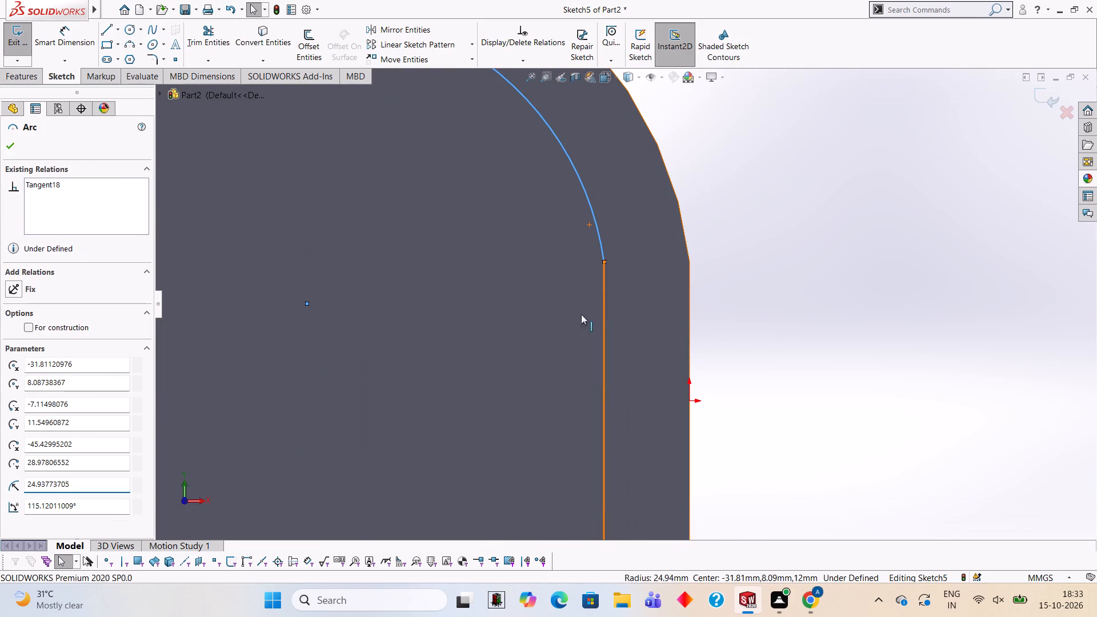
ctrl+click(34, 351)
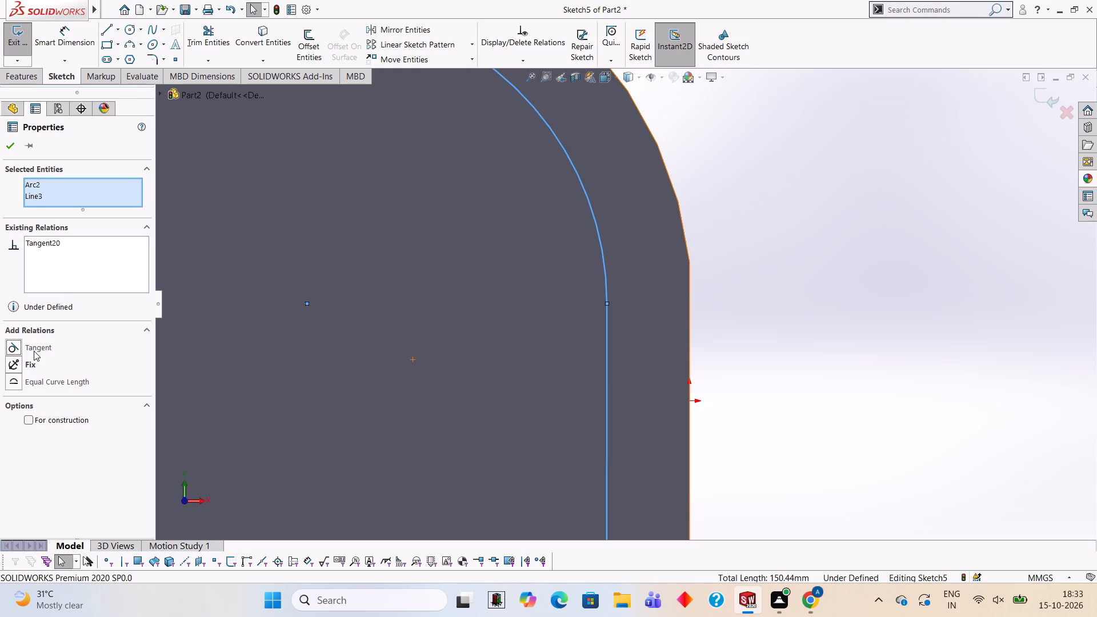
key(Escape)
key(Escape)
Make the lower 25 mm radius end arc tangent to the profile's vertical line.
scroll(763, 366, up, 4)
scroll(740, 381, down, 2)
scroll(669, 440, up, 7)
scroll(586, 460, down, 2)
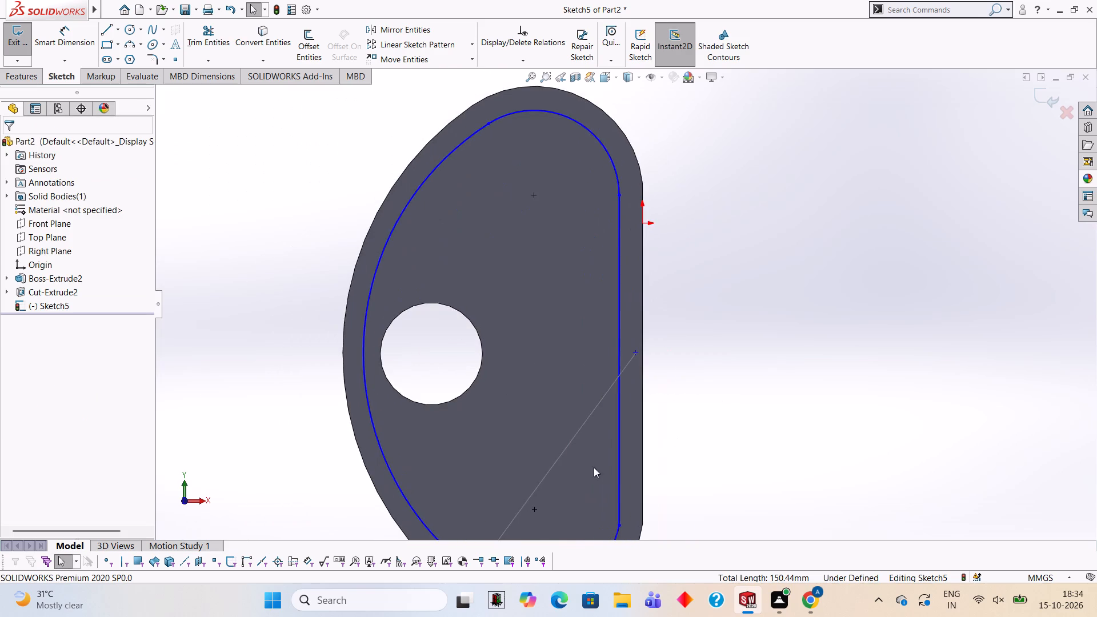
scroll(609, 478, up, 3)
scroll(618, 471, down, 3)
scroll(622, 379, down, 4)
key(Escape)
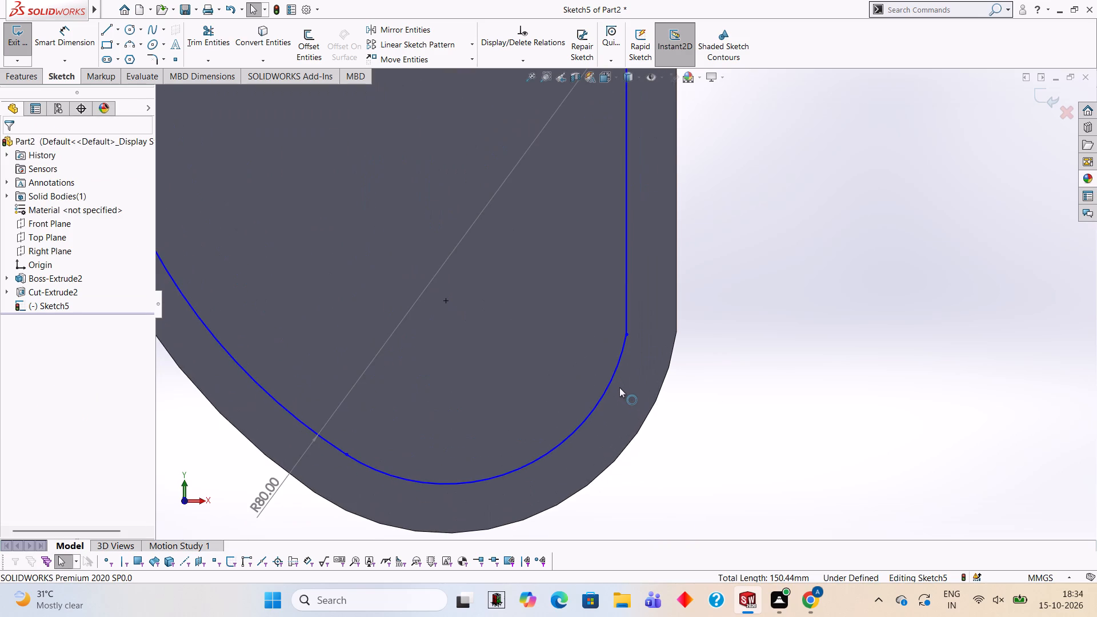
click(629, 291)
ctrl+click(620, 363)
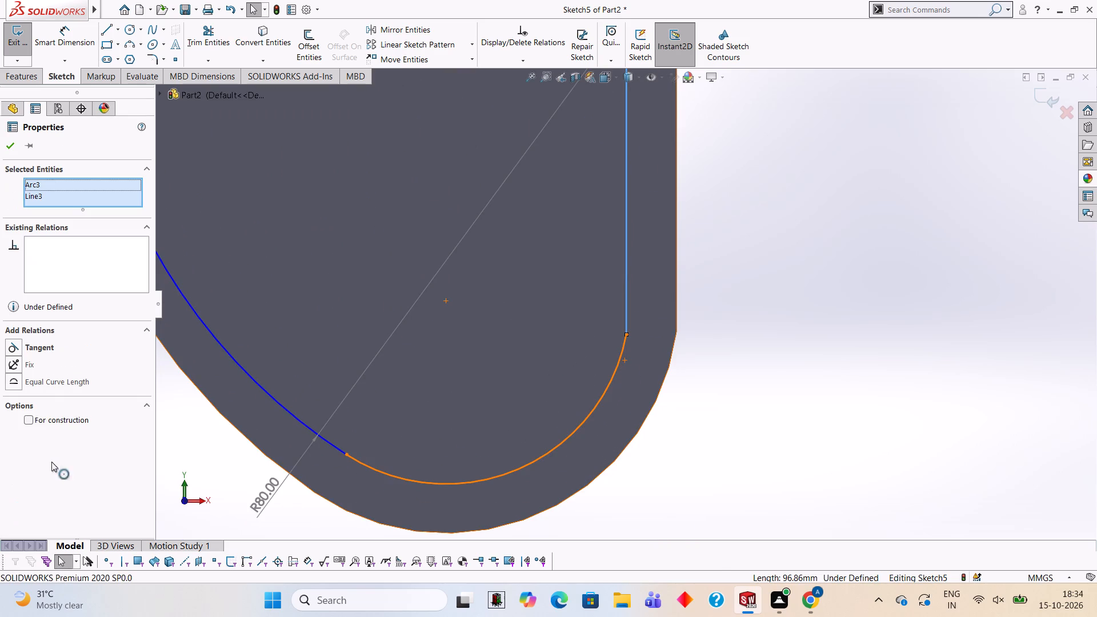
ctrl+click(41, 350)
key(Escape)
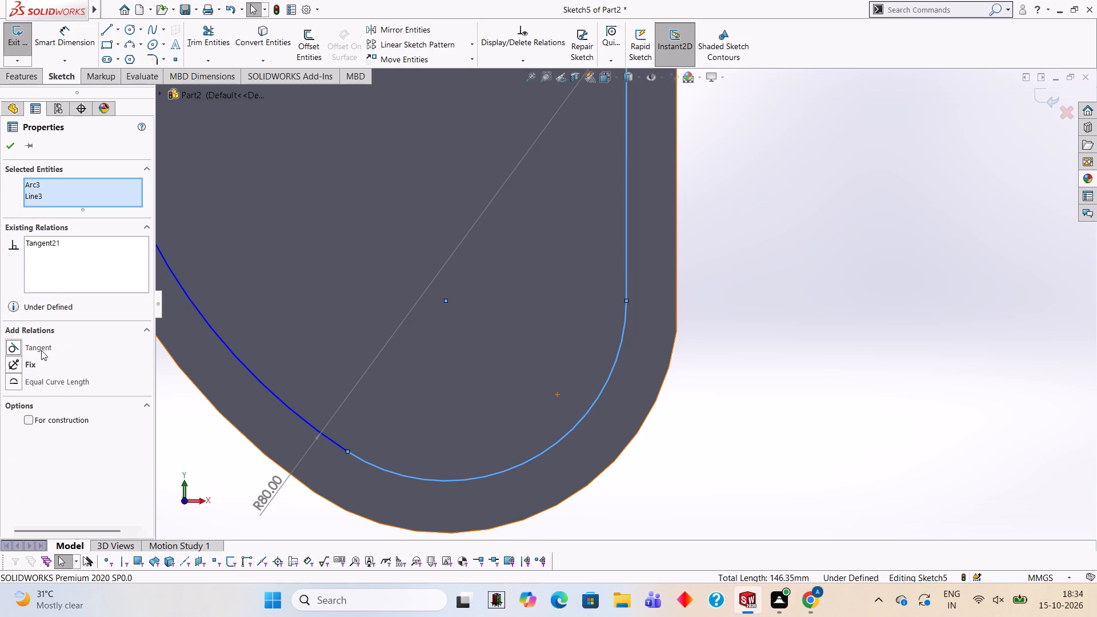
key(Escape)
Cut-extrude the closed inner profile into the plate with a blind depth of 2 mm.
scroll(555, 234, up, 9)
scroll(559, 251, down, 3)
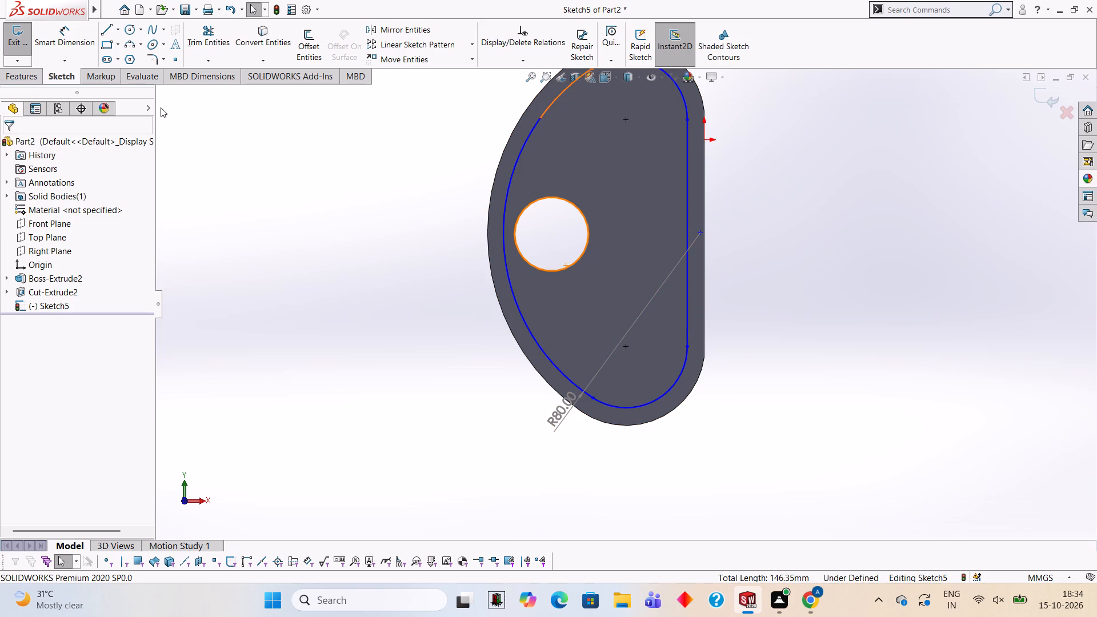
click(32, 75)
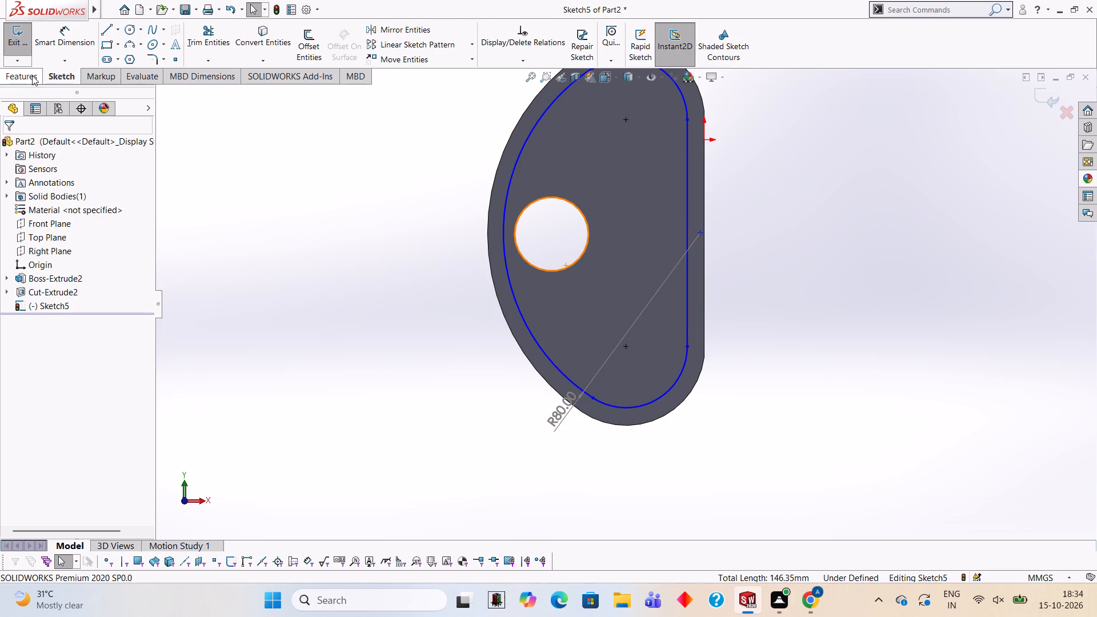
click(201, 50)
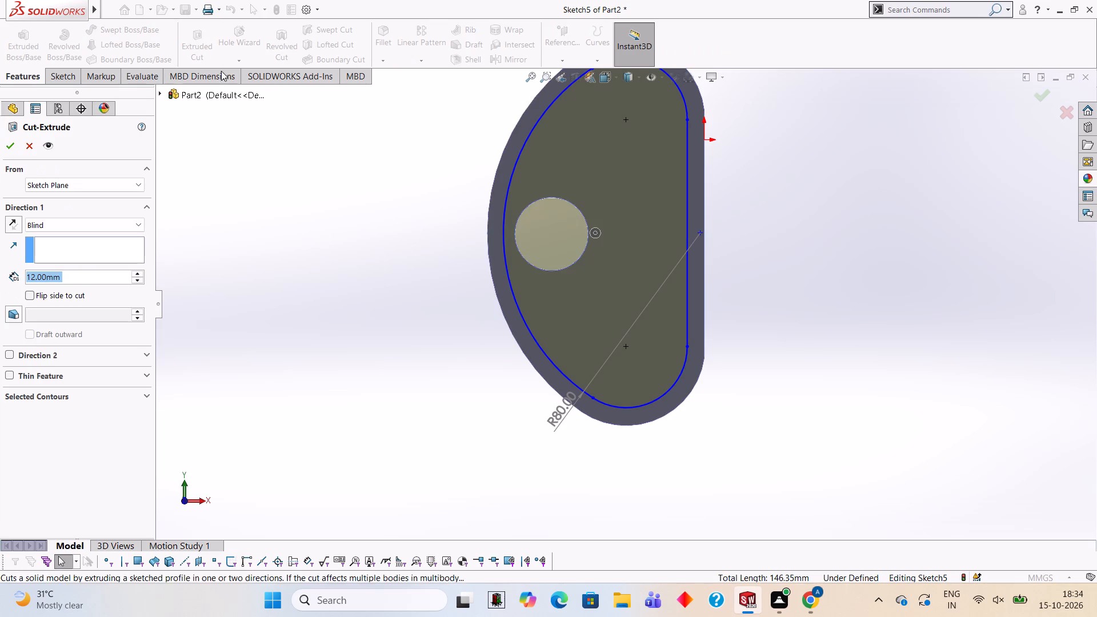
middle_drag(809, 234, 706, 308)
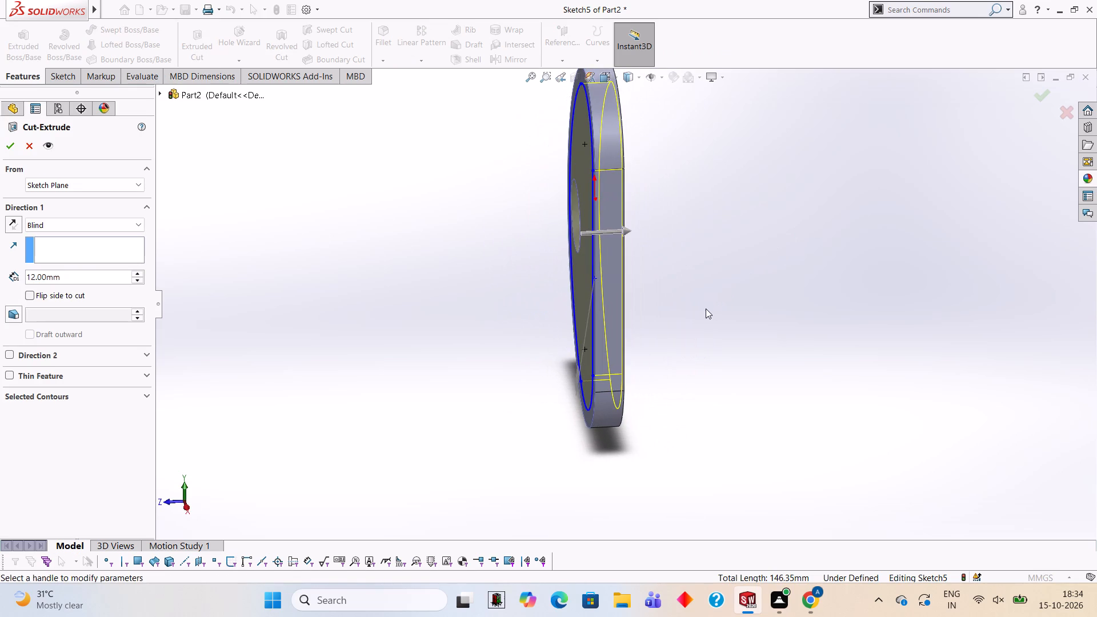
click(90, 281)
key(BackSpace)
key(BackSpace)
key(BackSpace)
key(BackSpace)
key(BackSpace)
key(BackSpace)
key(BackSpace)
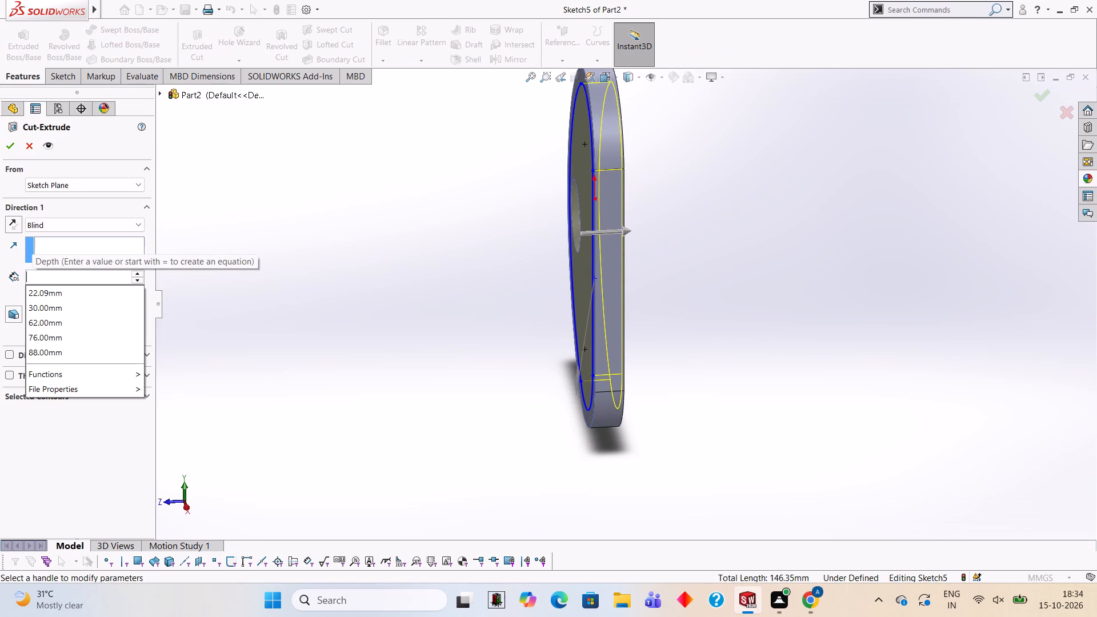
key(2)
key(Return)
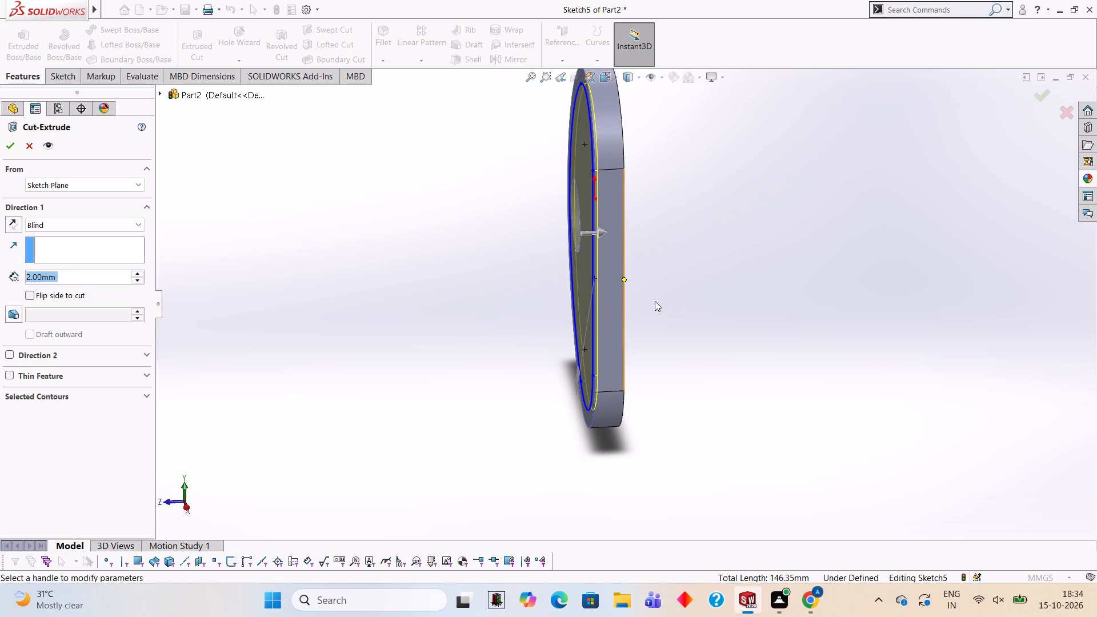
scroll(590, 298, down, 4)
middle_drag(612, 317, 635, 323)
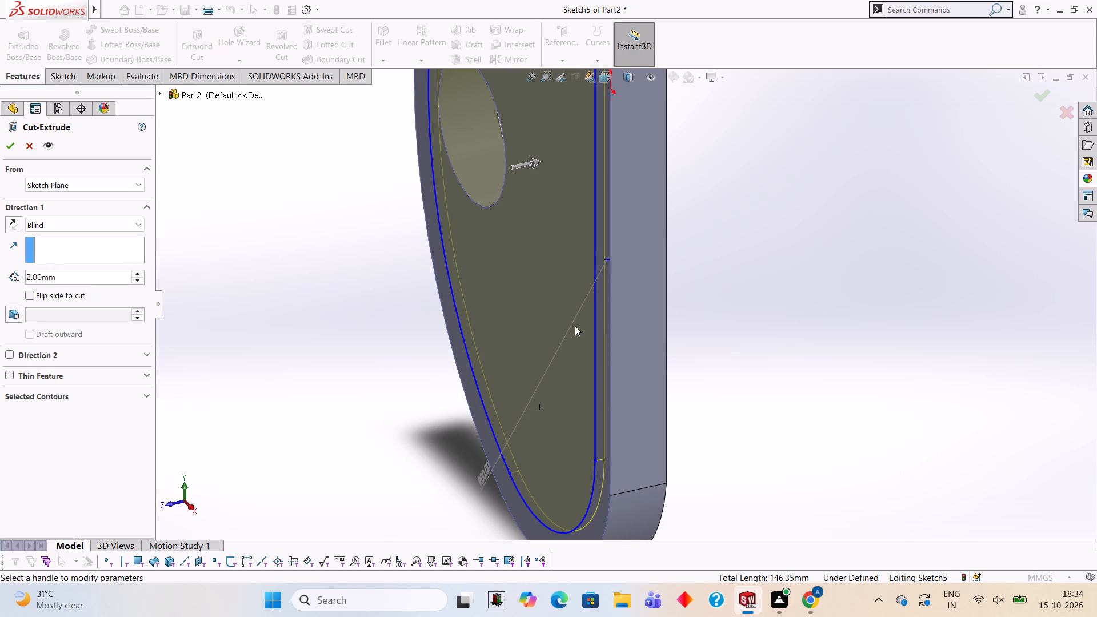
click(11, 143)
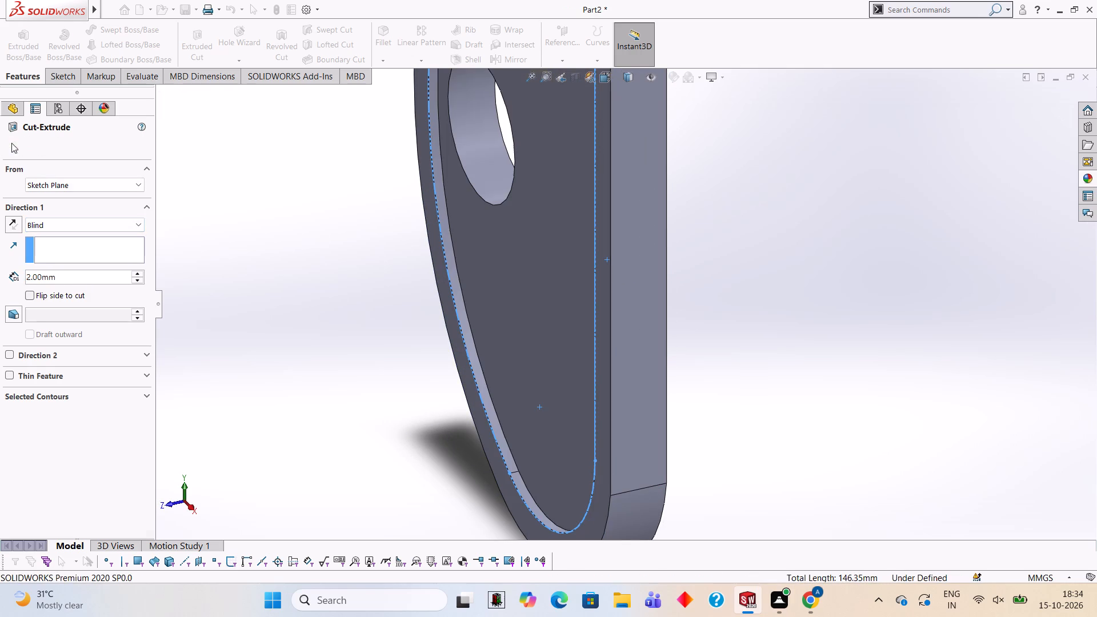
click(275, 236)
Examine the recessed inner pocket and the plate's rim from several angles.
scroll(426, 290, up, 2)
middle_drag(654, 285, 632, 289)
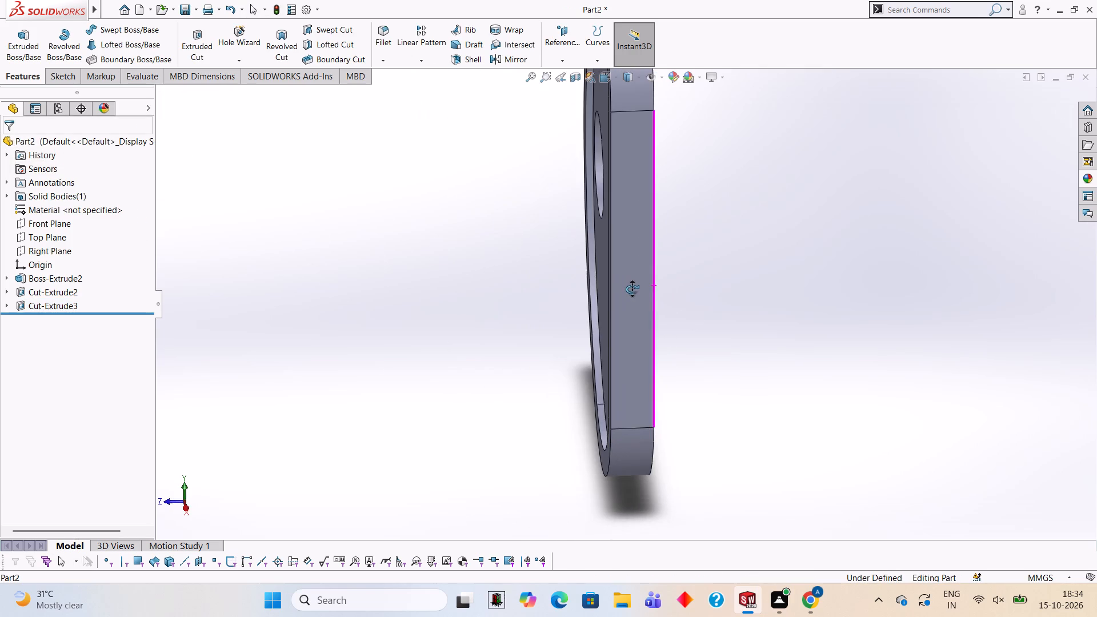
middle_drag(632, 289, 654, 293)
scroll(535, 250, up, 2)
middle_drag(545, 252, 628, 286)
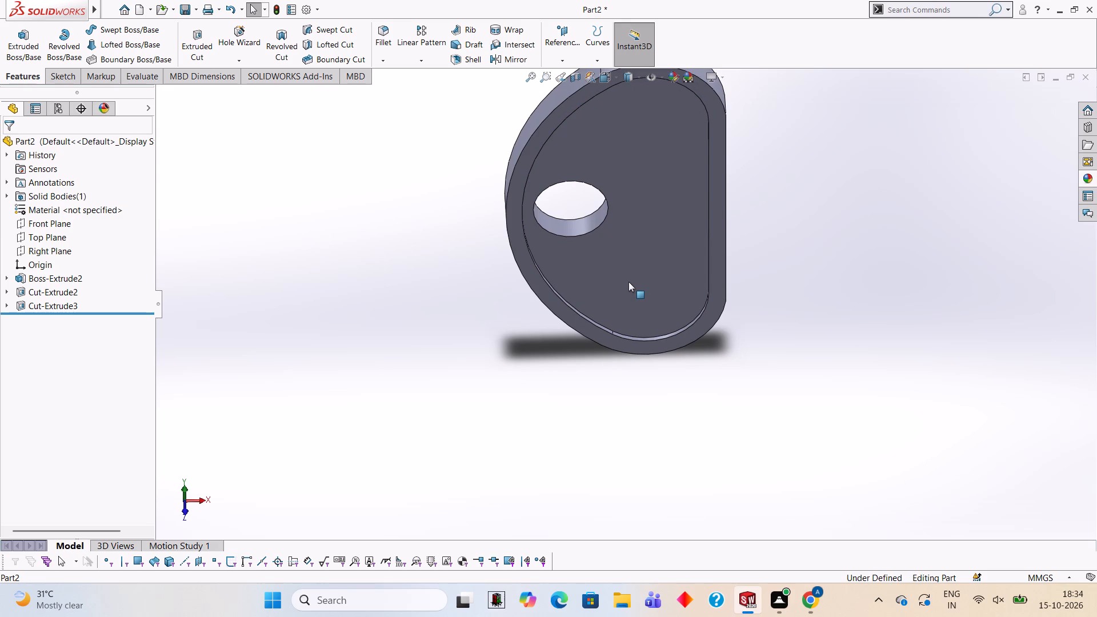
scroll(656, 210, up, 2)
middle_drag(696, 296, 696, 218)
middle_drag(696, 218, 689, 187)
middle_drag(694, 197, 742, 209)
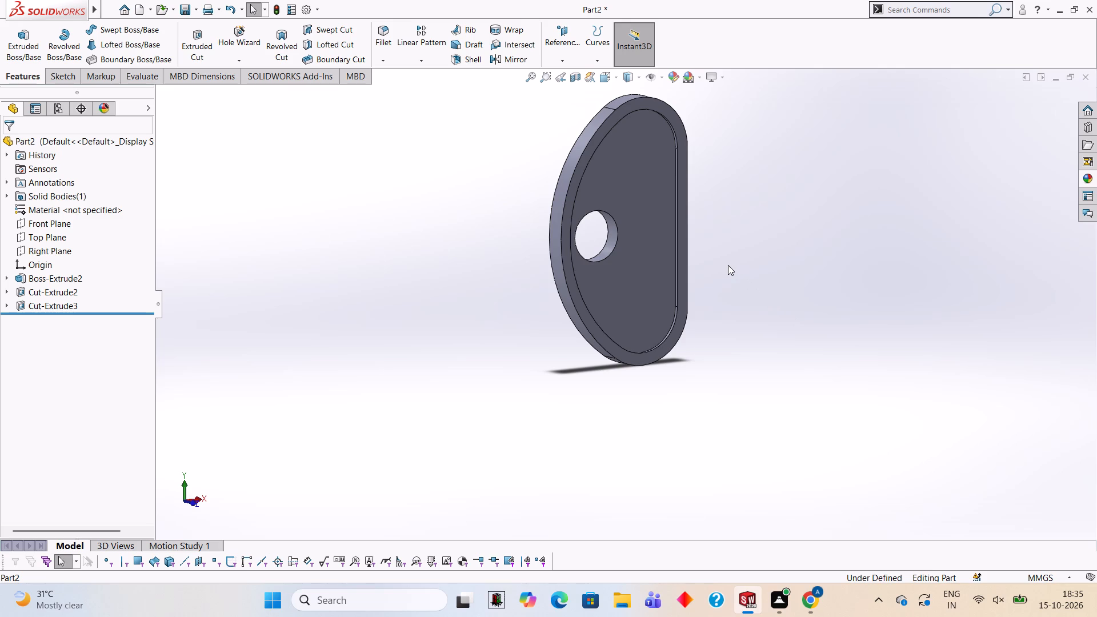
Start a new sketch on the plate's opposite, uncut flat face and view it face-on.
middle_drag(569, 246, 654, 269)
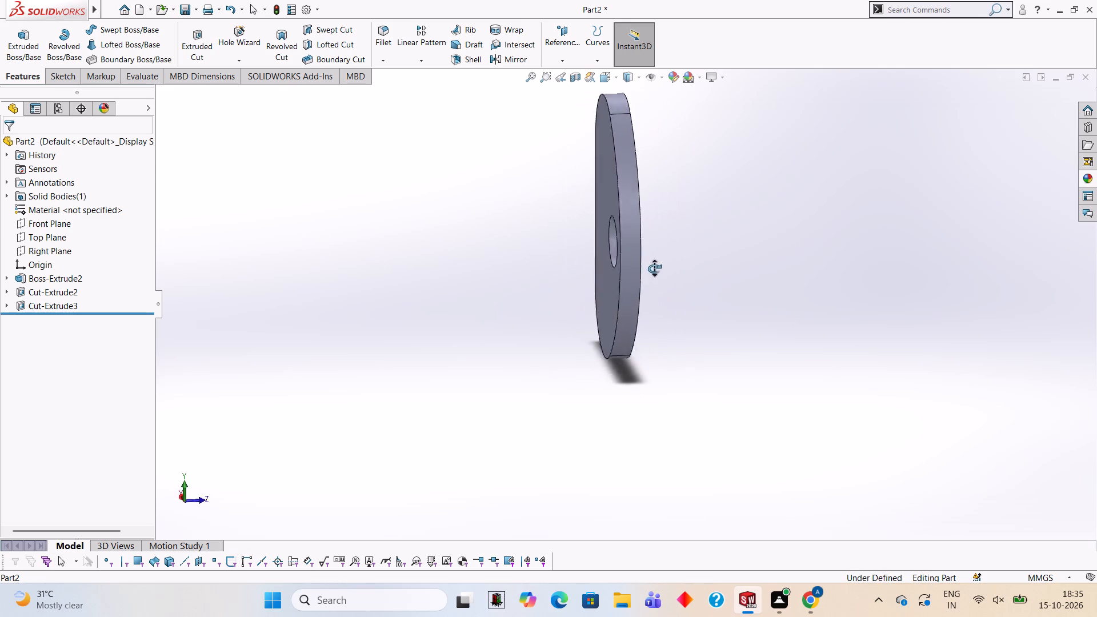
middle_drag(654, 269, 734, 280)
click(606, 202)
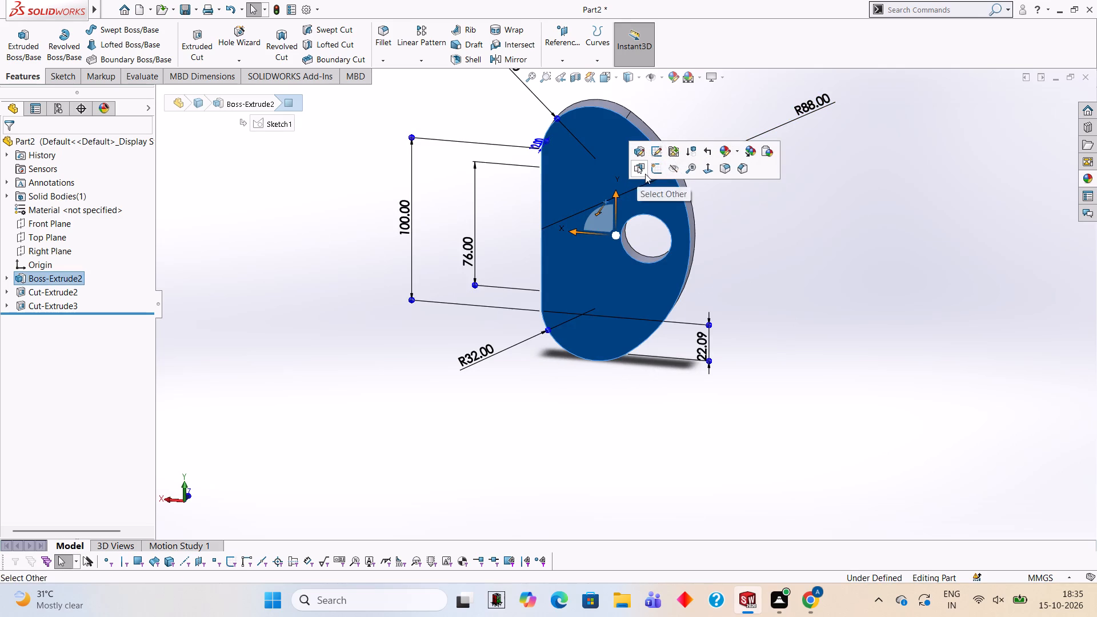
click(652, 168)
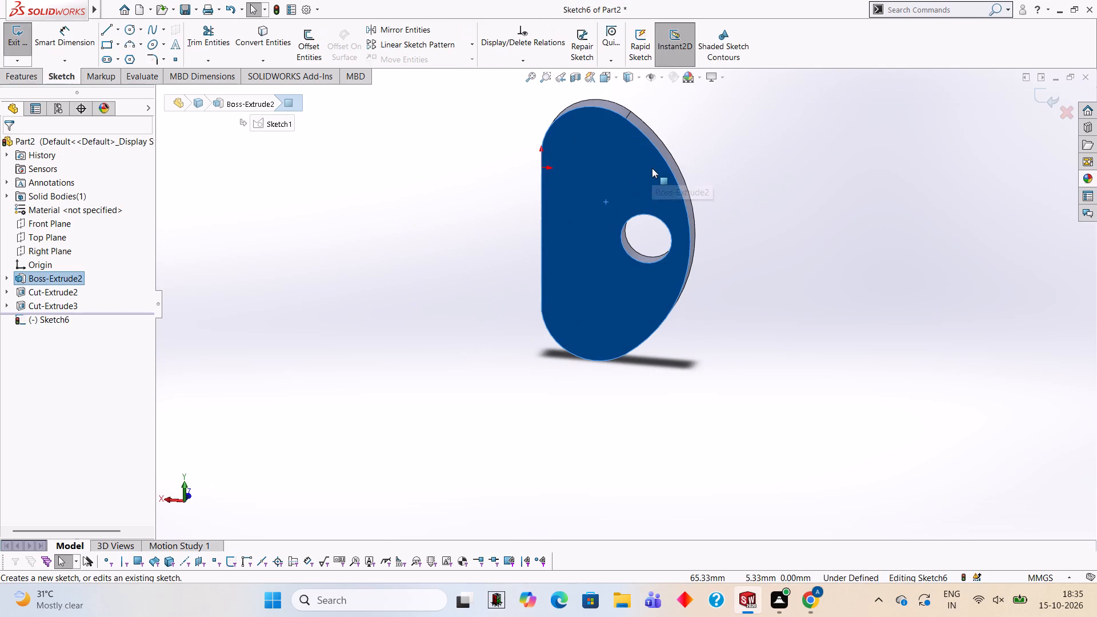
key(ctrl+8)
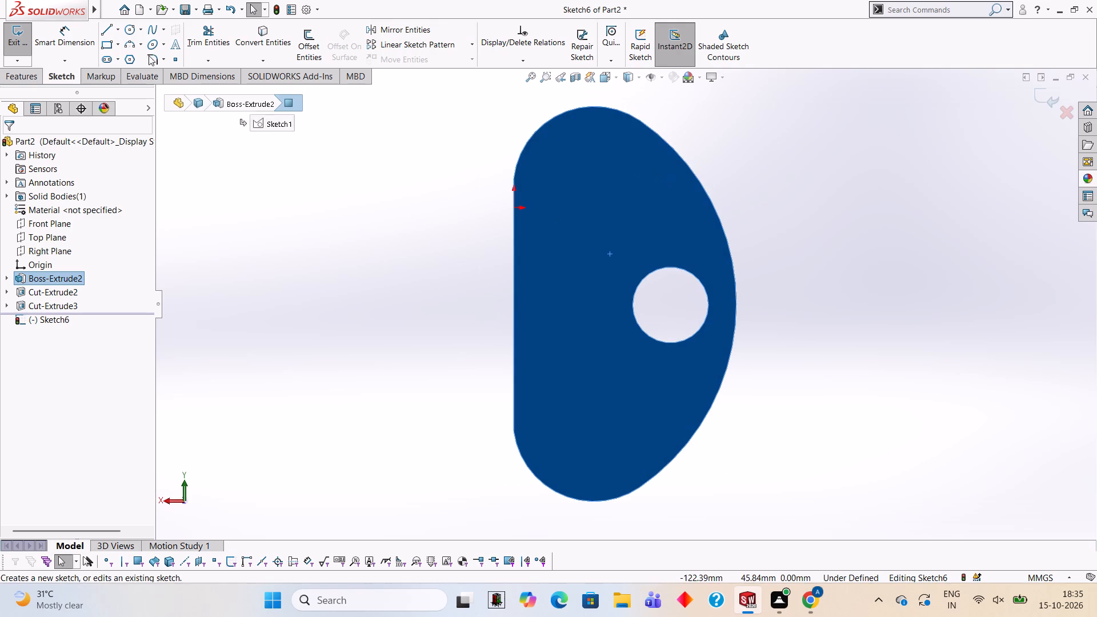
Sketch two circles of radius 25 mm centred on the plate's upper and lower rounded-end centres.
click(131, 34)
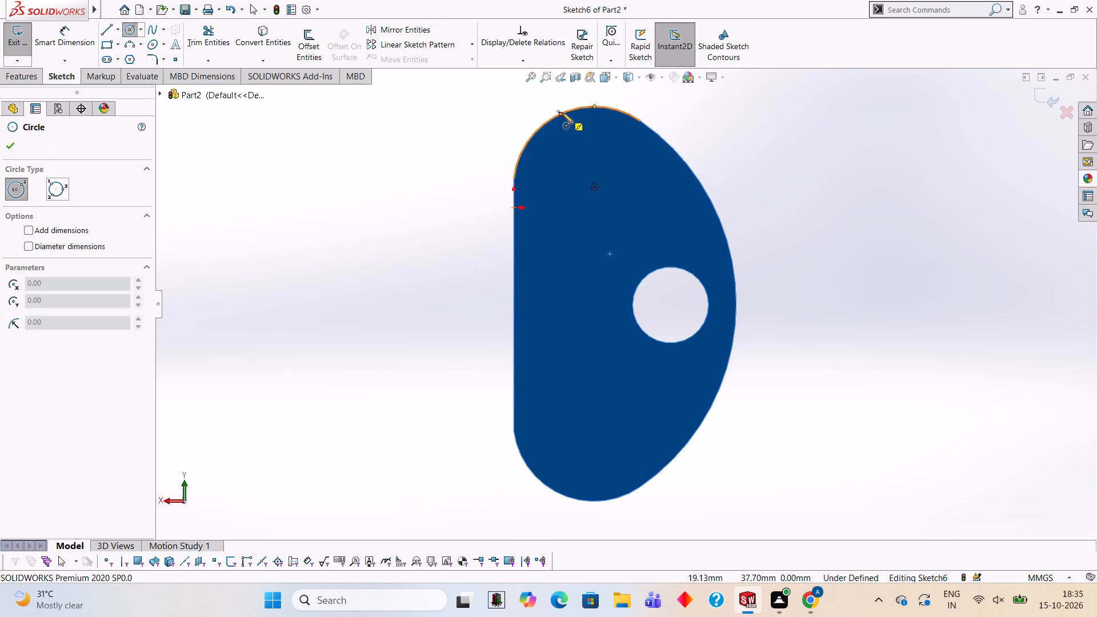
click(596, 187)
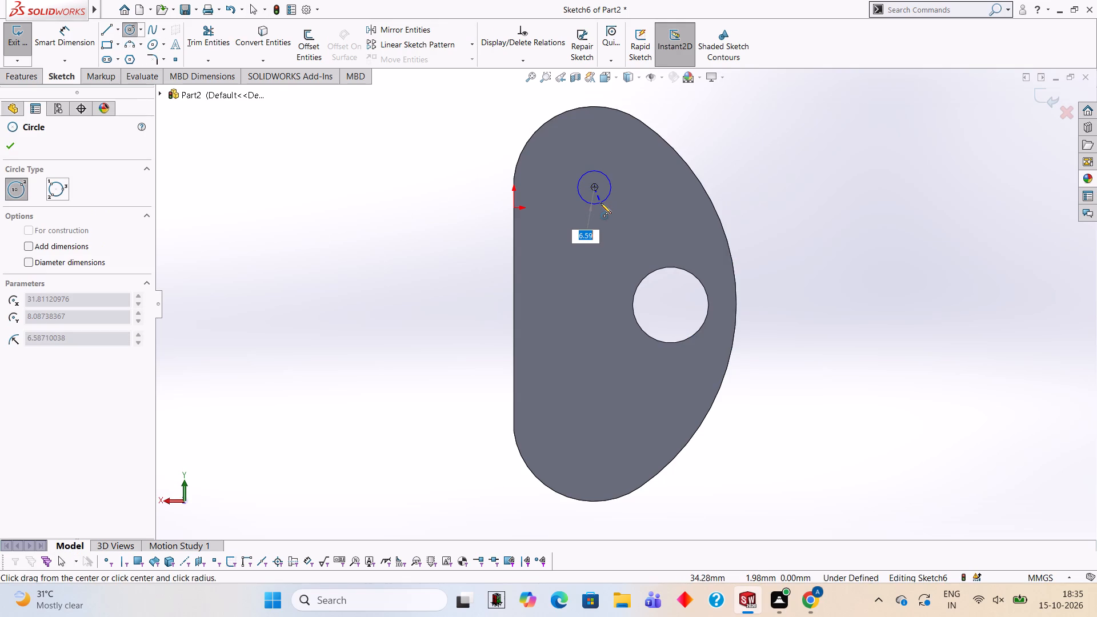
text(25)
key(Return)
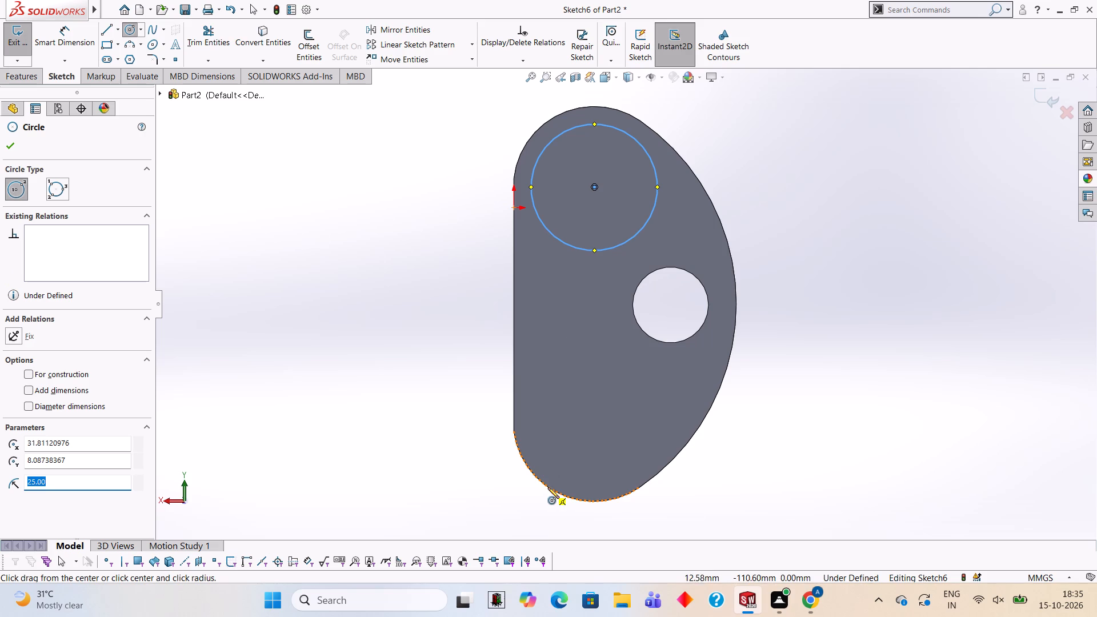
click(593, 420)
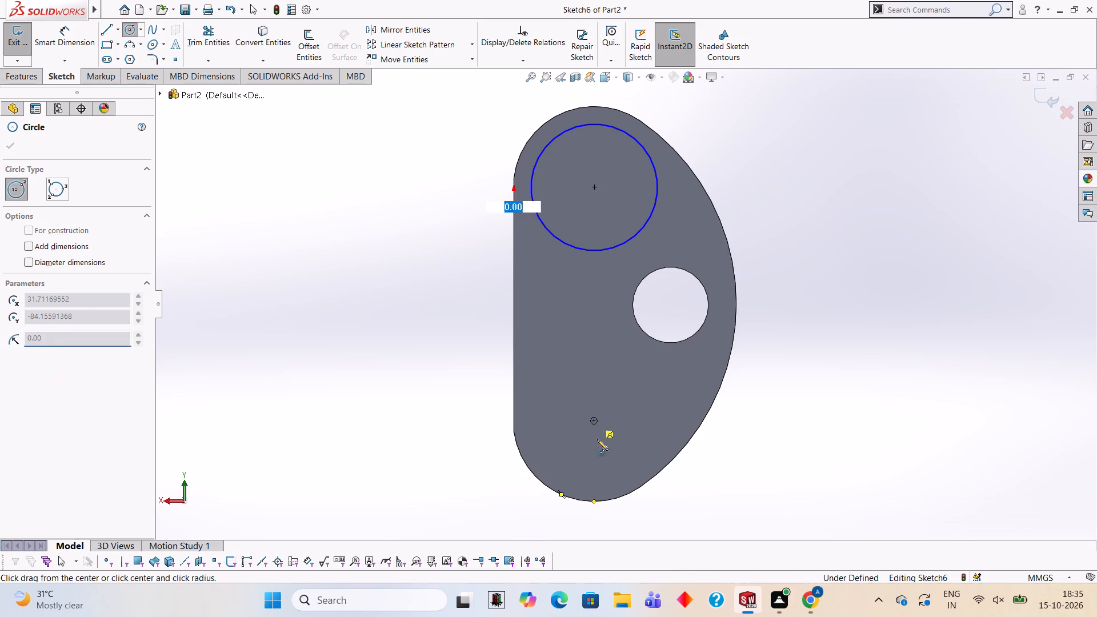
text(25)
key(Return)
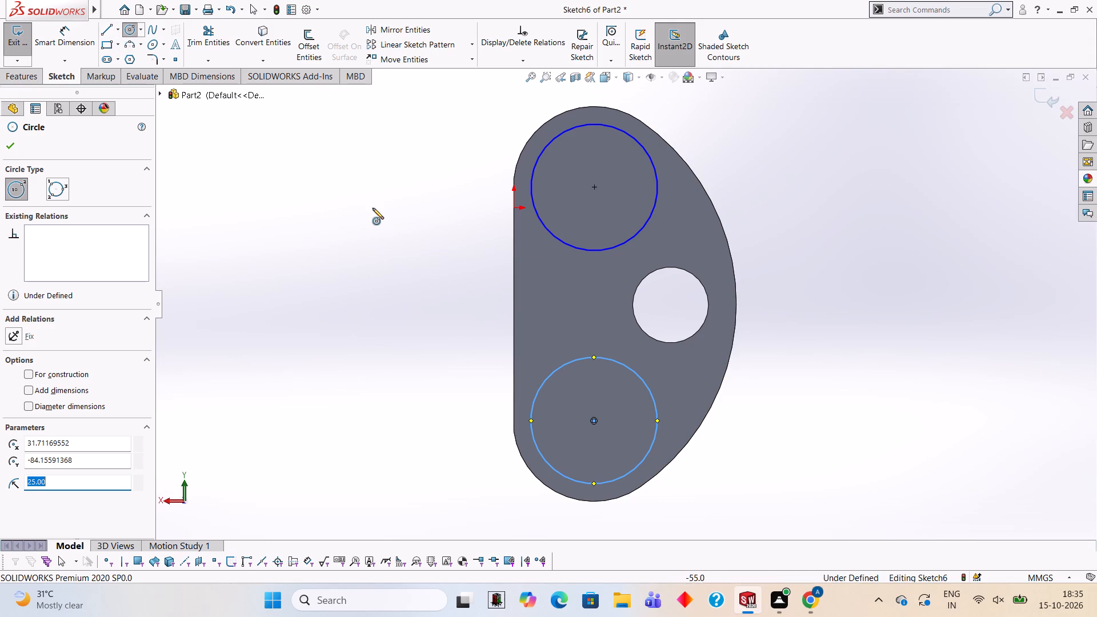
Draw a three-point arc of radius 80 mm from the upper circle to the lower circle, bulging toward the plate's curved edge.
click(129, 41)
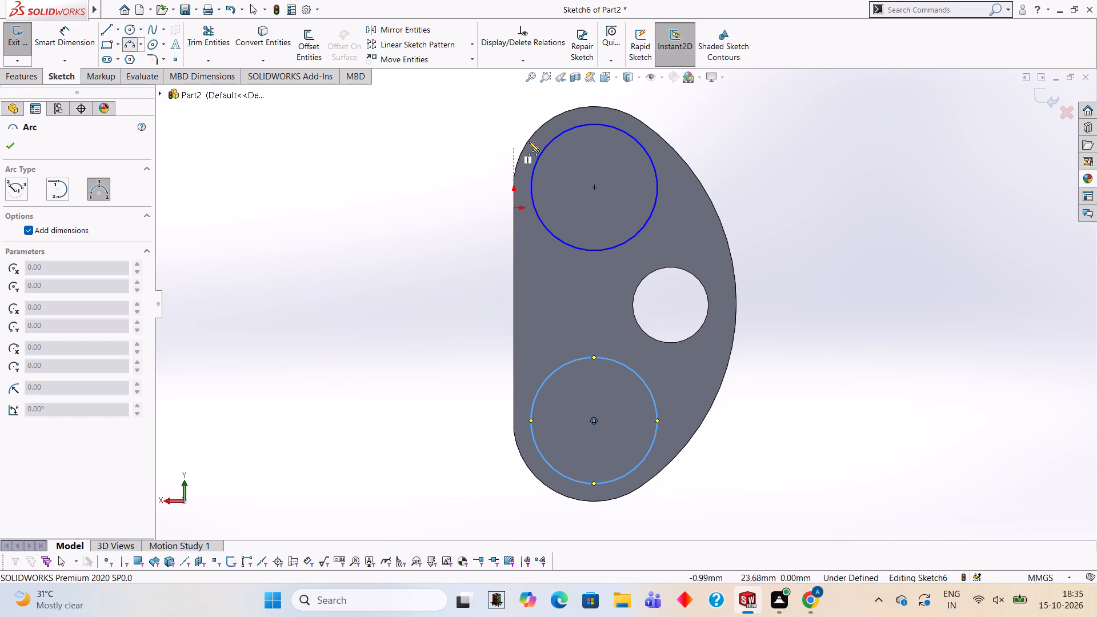
click(625, 133)
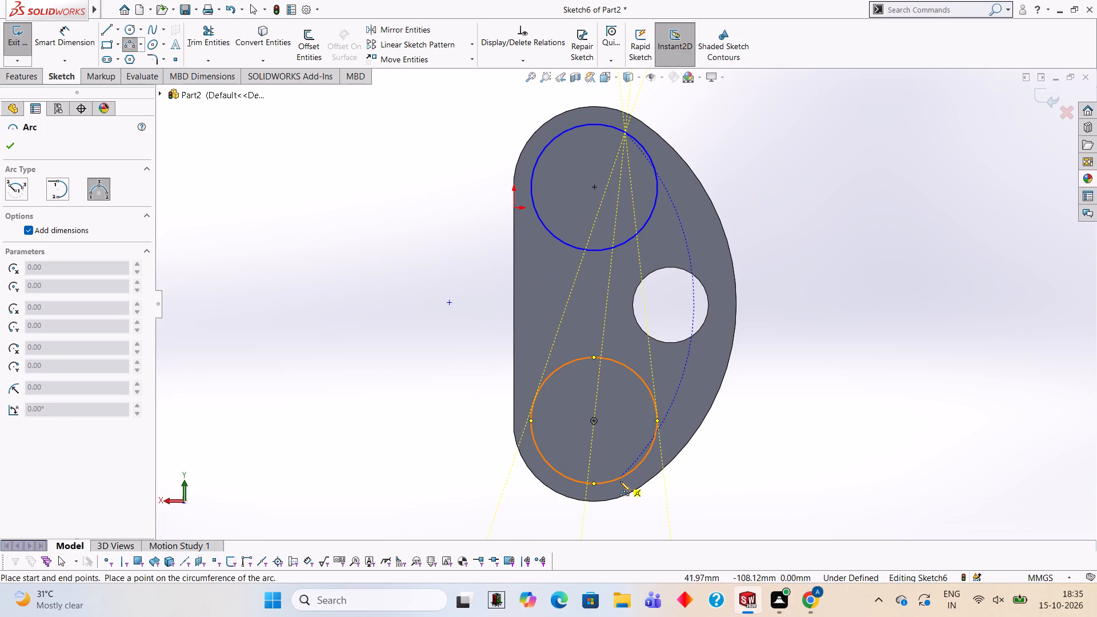
click(620, 481)
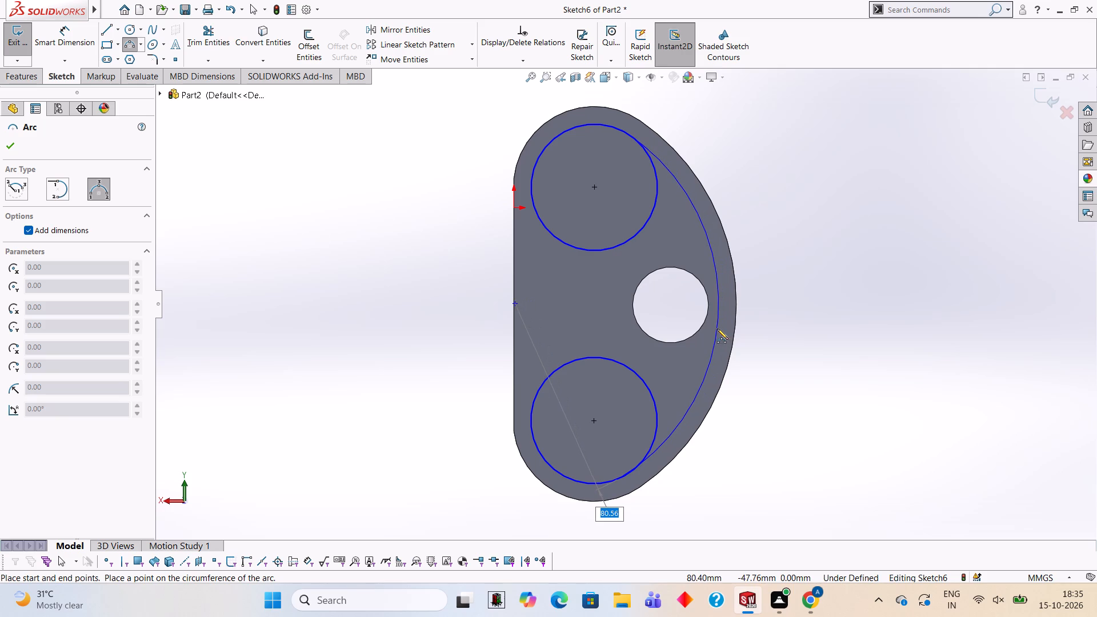
text(80)
key(Return)
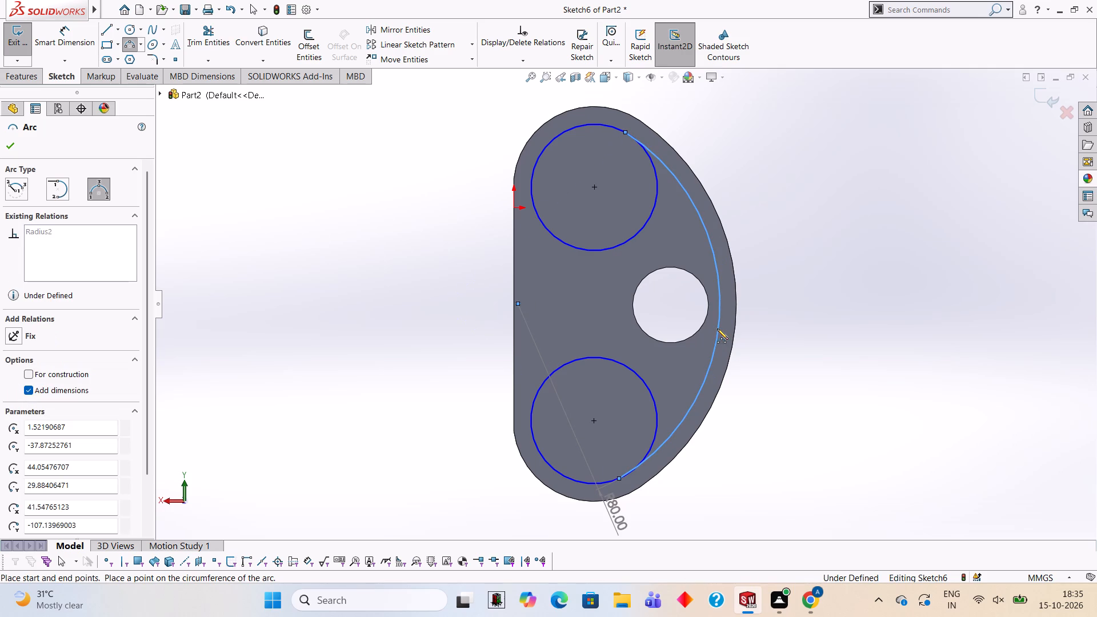
key(Escape)
key(Escape)
key(Escape)
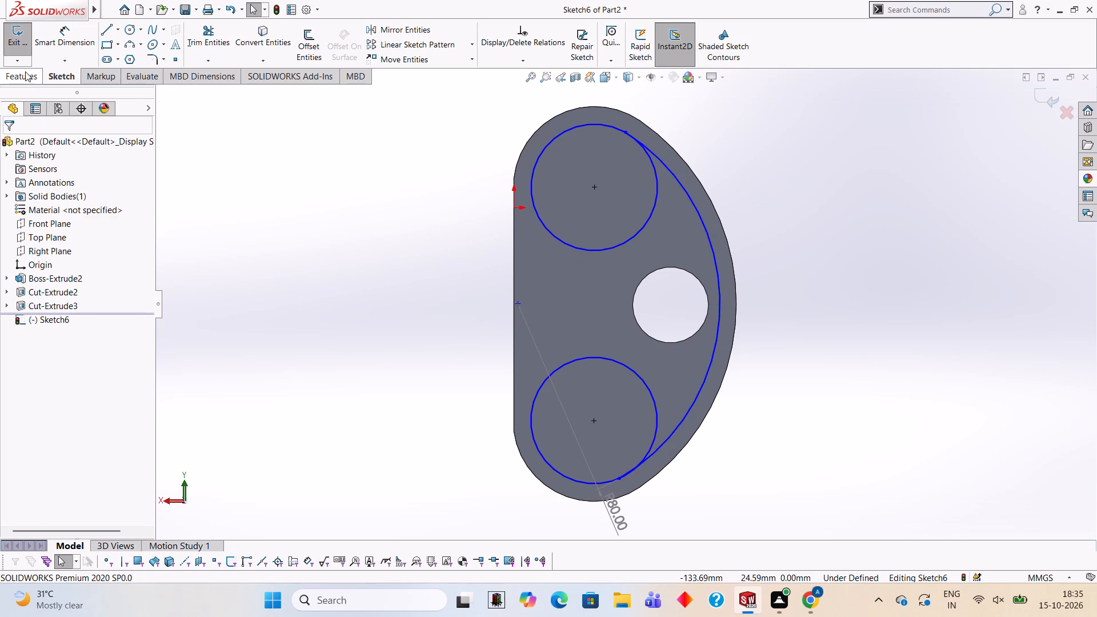
Draw a line about 92 mm long joining the two circles' quadrant points nearest the plate's straight edge.
click(102, 33)
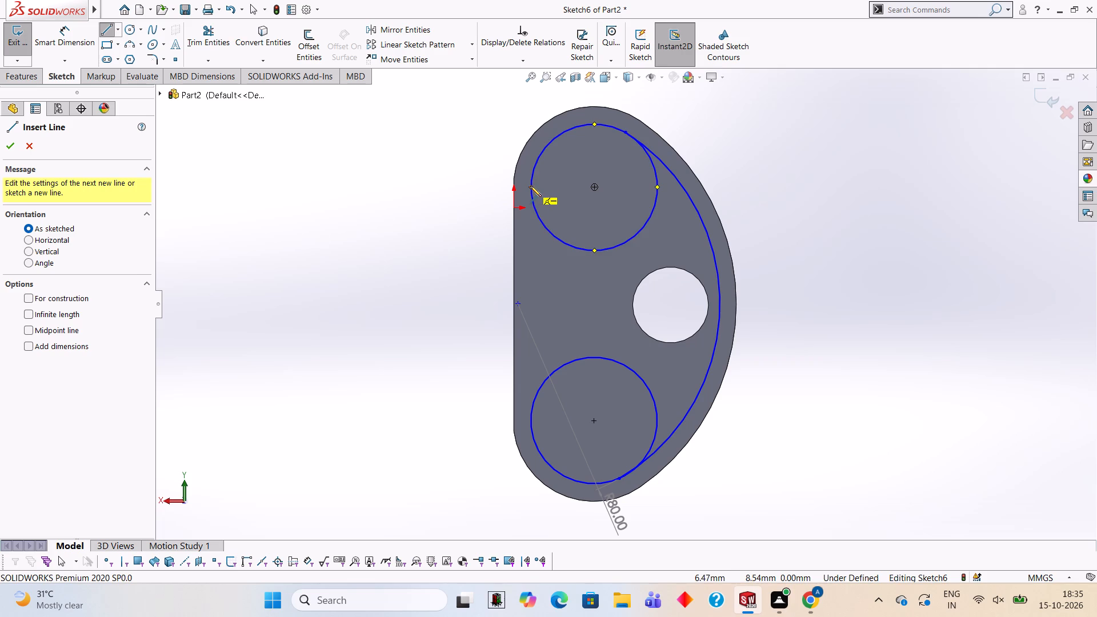
click(530, 186)
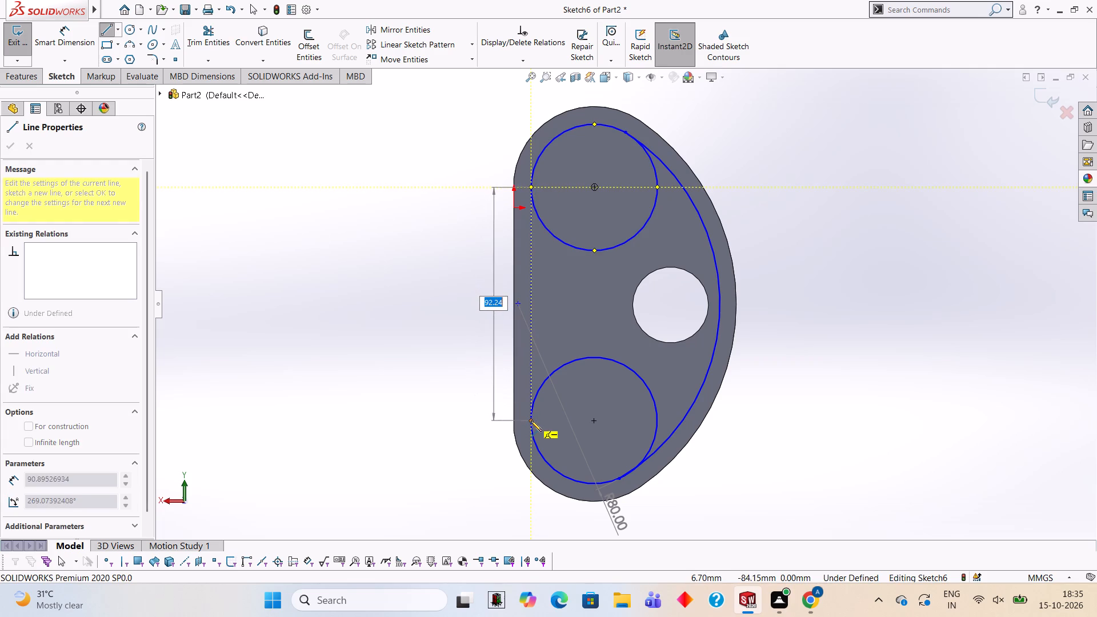
click(531, 420)
key(Escape)
key(Escape)
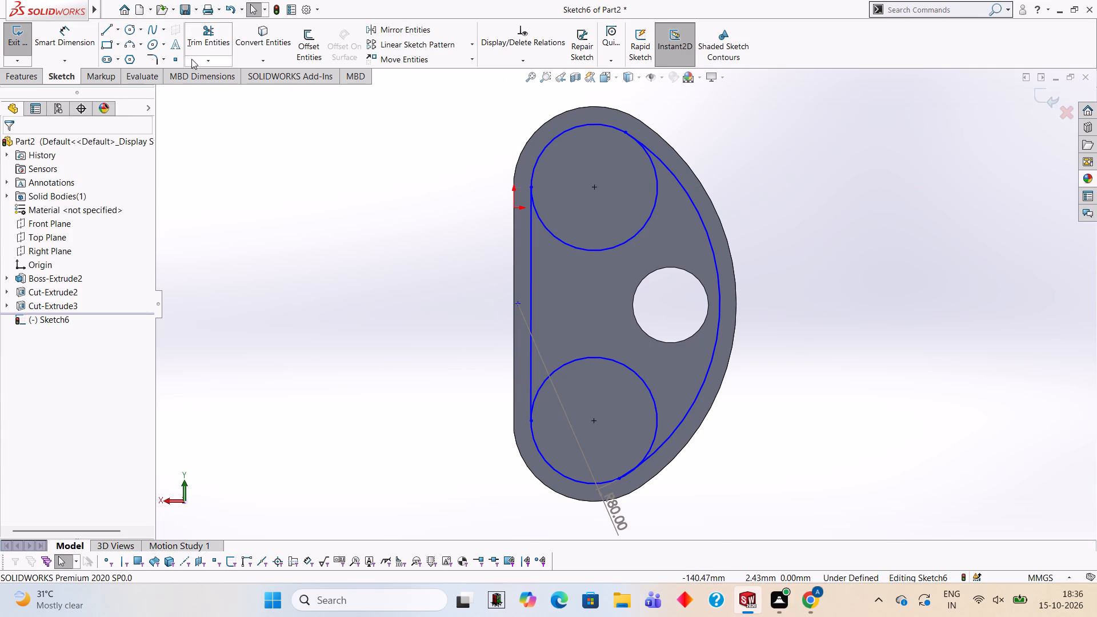
Trim away the inner portions of both circles to leave a single closed inner profile.
click(202, 46)
click(593, 255)
click(592, 247)
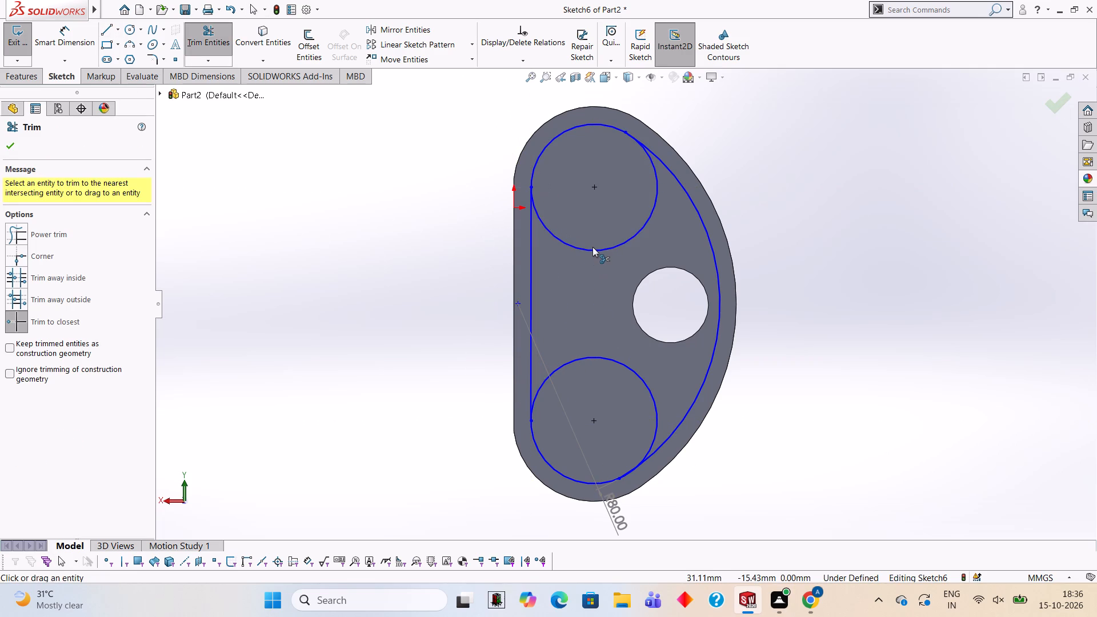
click(597, 248)
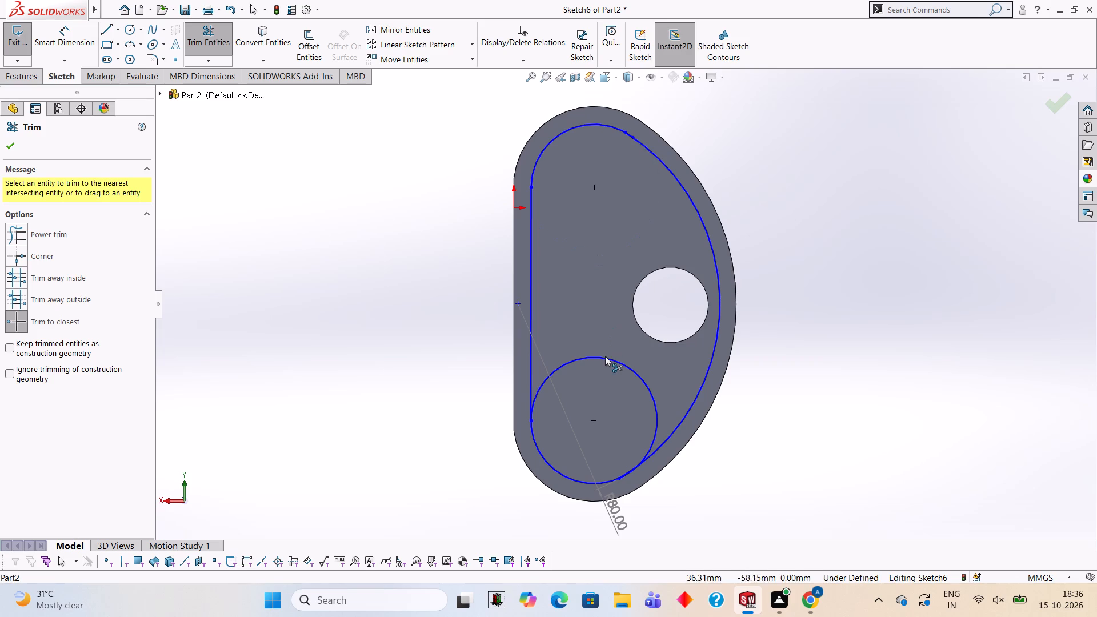
click(605, 356)
key(Escape)
key(Escape)
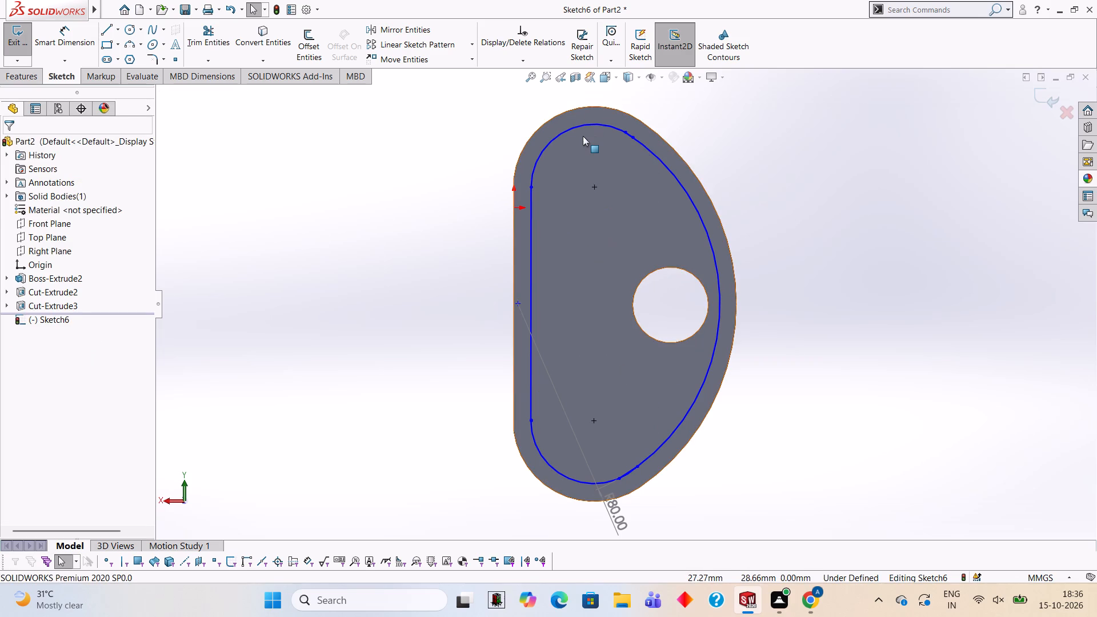
Make the upper end arc tangent to the 80 mm radius arc.
click(584, 126)
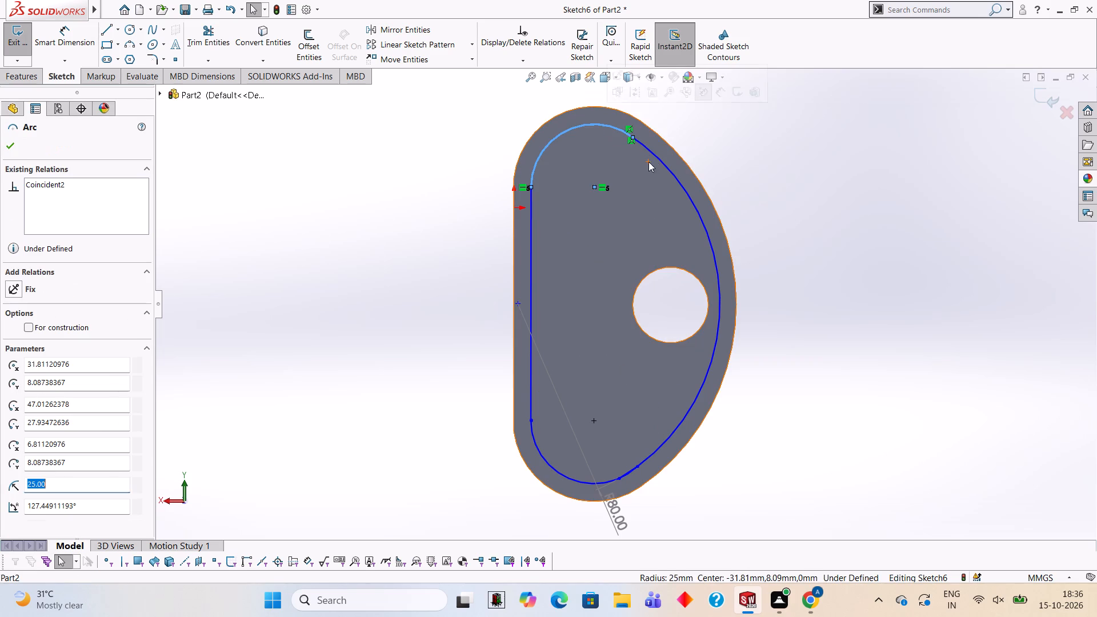
ctrl+click(655, 158)
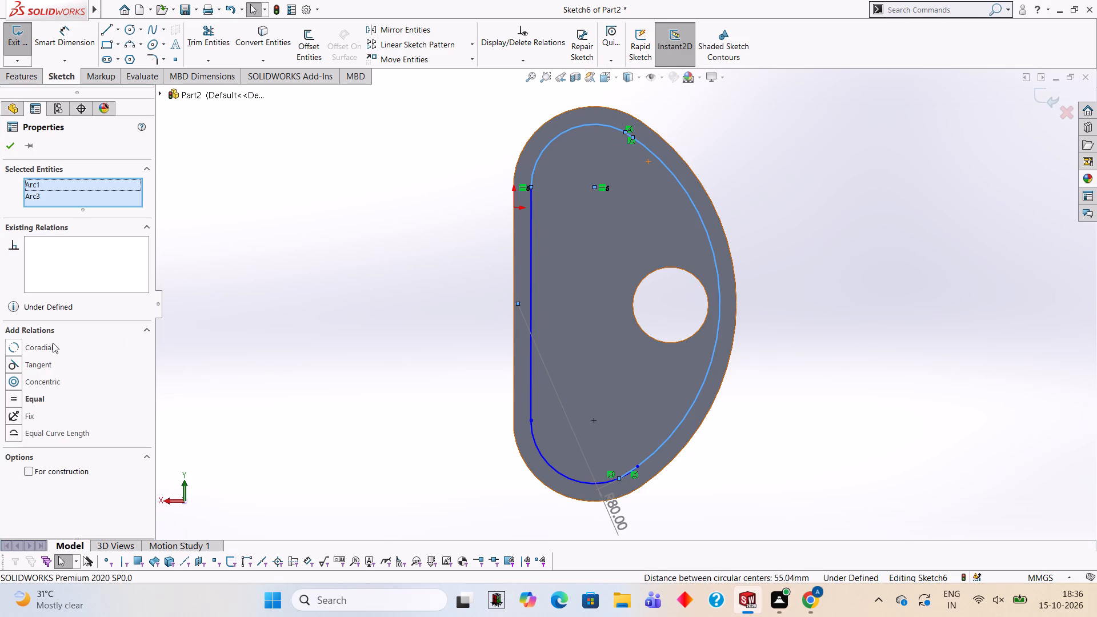
ctrl+click(44, 360)
ctrl+click(44, 360)
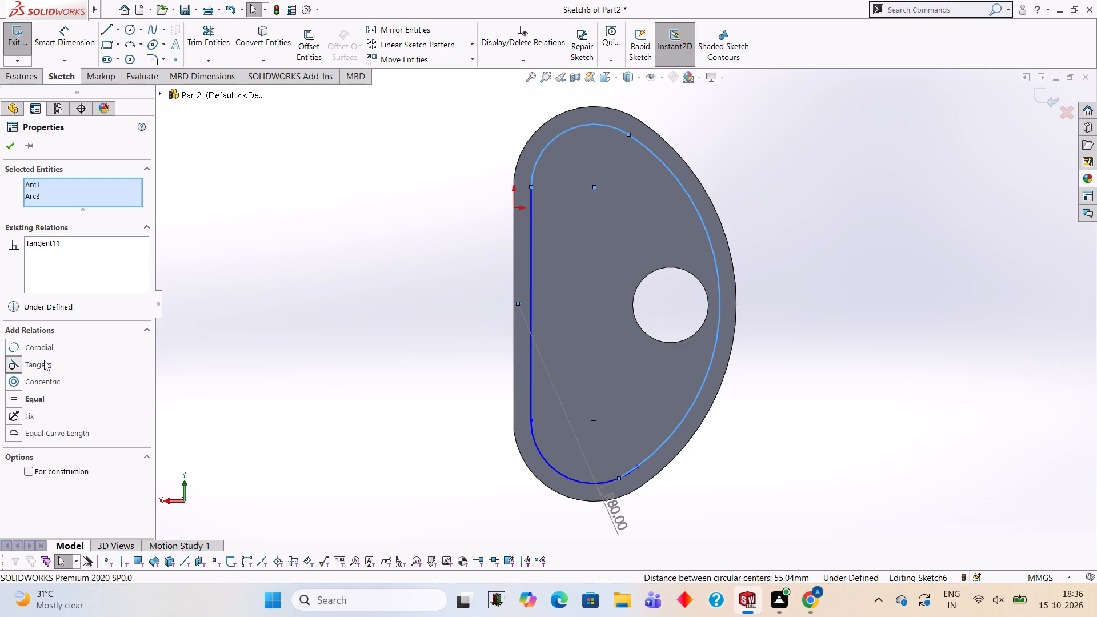
key(Escape)
Make the lower end arc tangent to the 80 mm radius arc.
scroll(531, 498, down, 1)
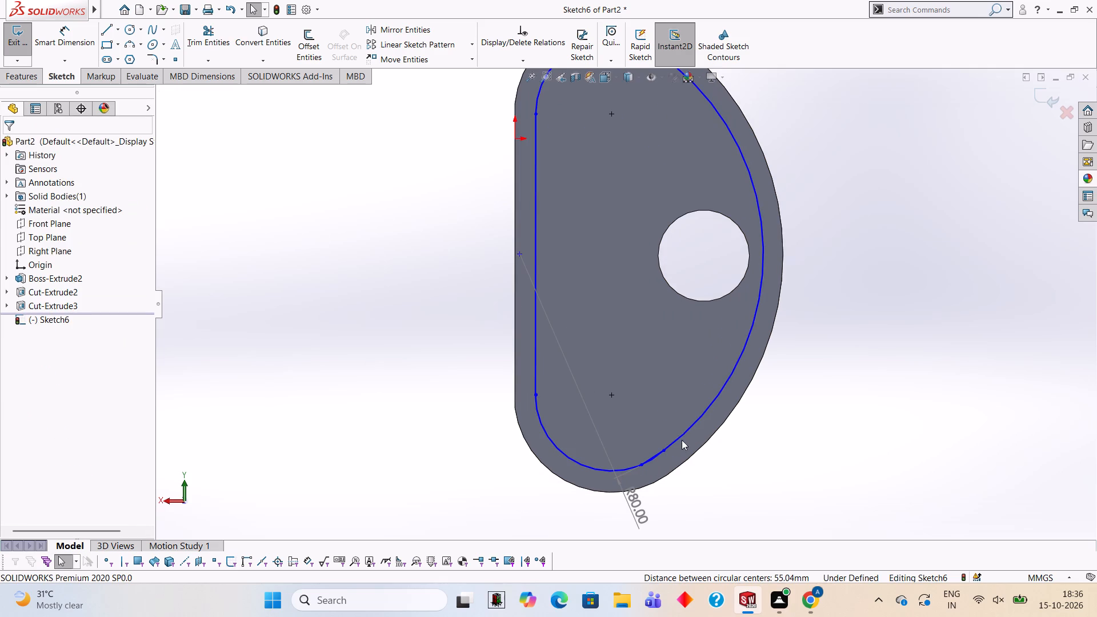
click(685, 433)
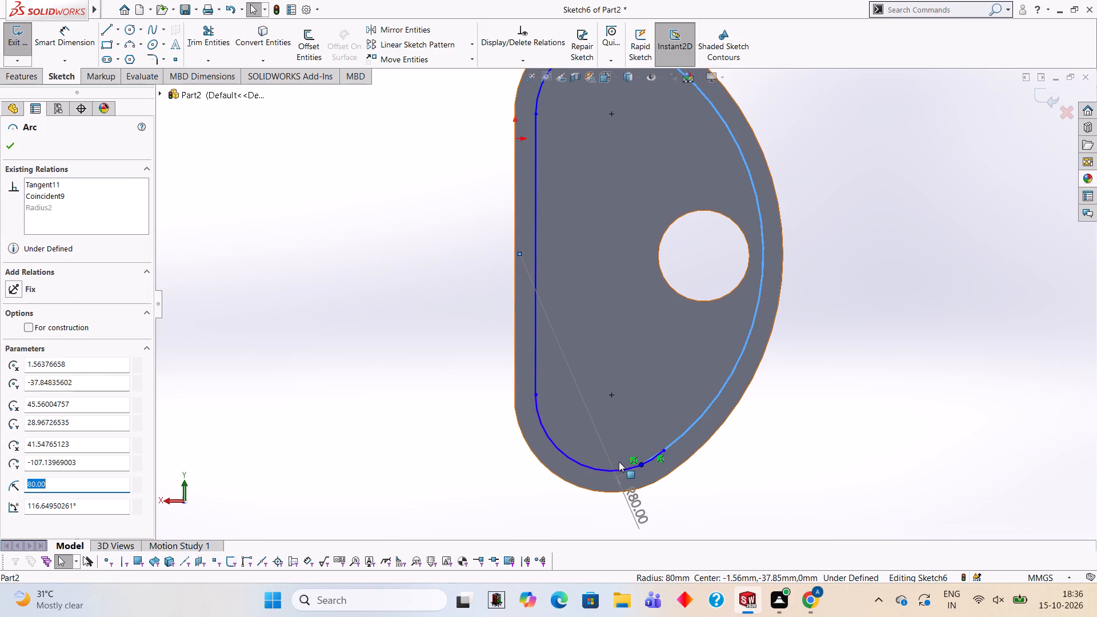
ctrl+click(622, 466)
ctrl+click(622, 468)
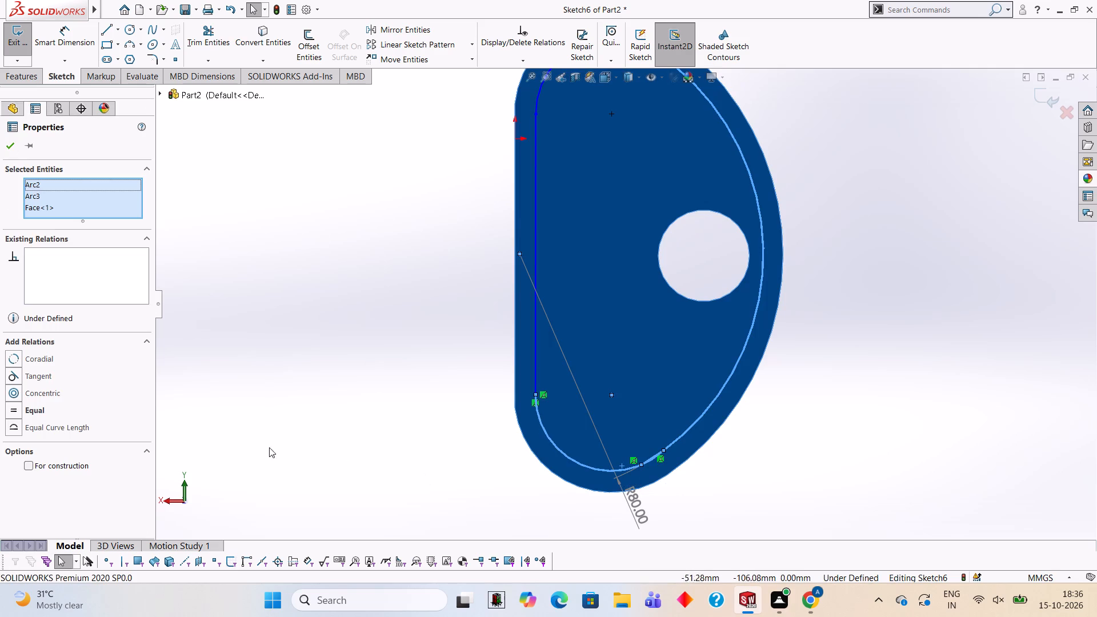
ctrl+click(43, 381)
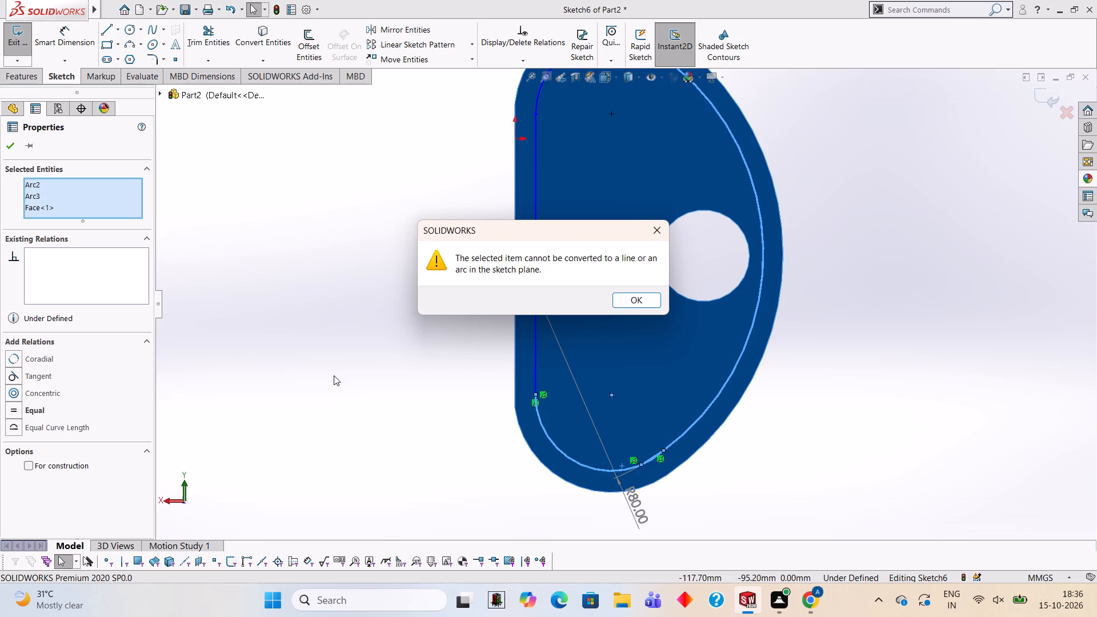
key(Escape)
key(Escape)
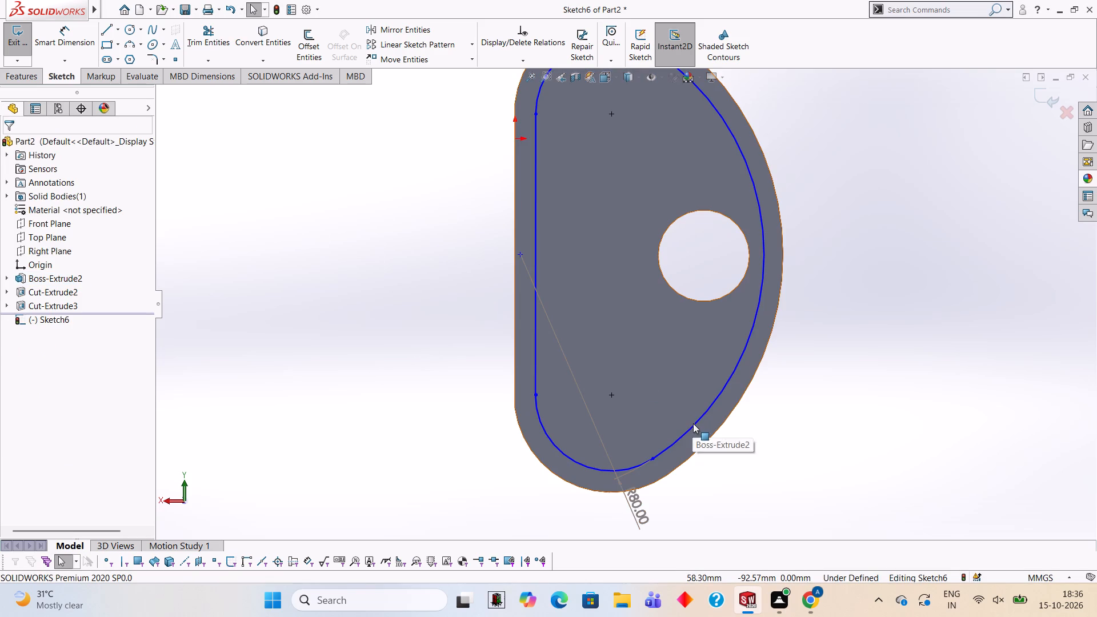
click(694, 424)
ctrl+click(602, 469)
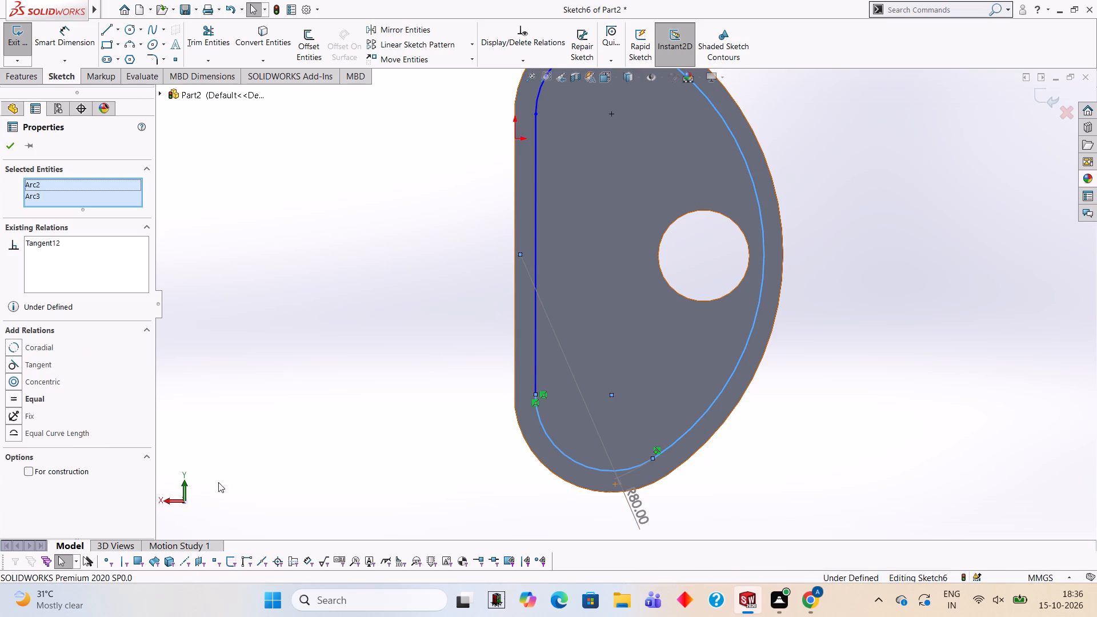
ctrl+click(39, 368)
ctrl+click(39, 368)
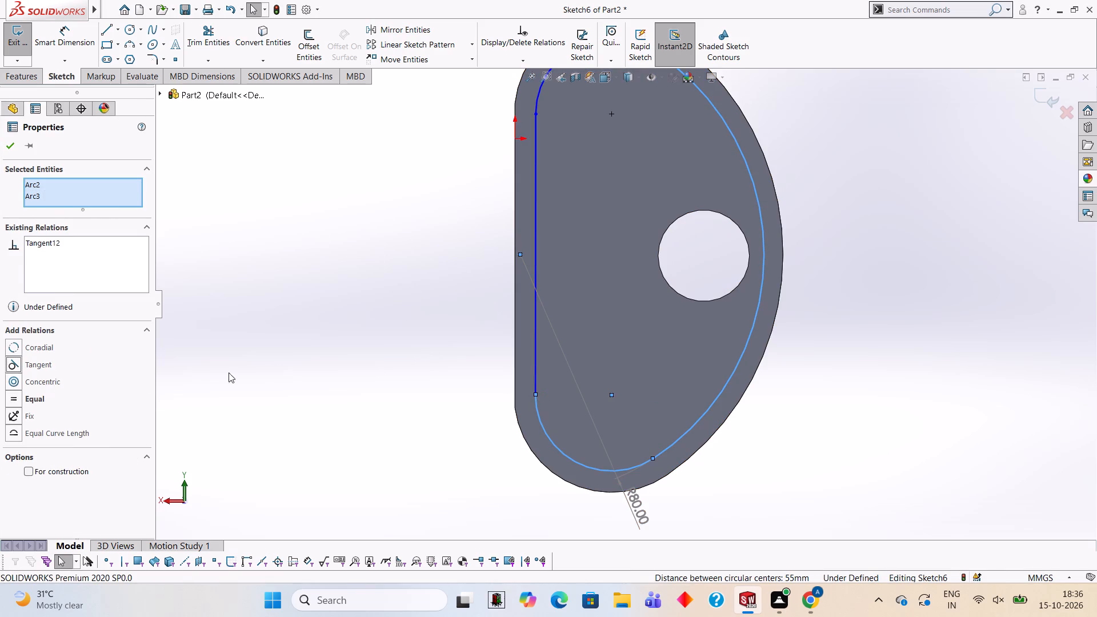
key(Escape)
key(Escape)
Examine the joint between the lower end arc and the 80 mm radius arc up close.
scroll(683, 452, down, 11)
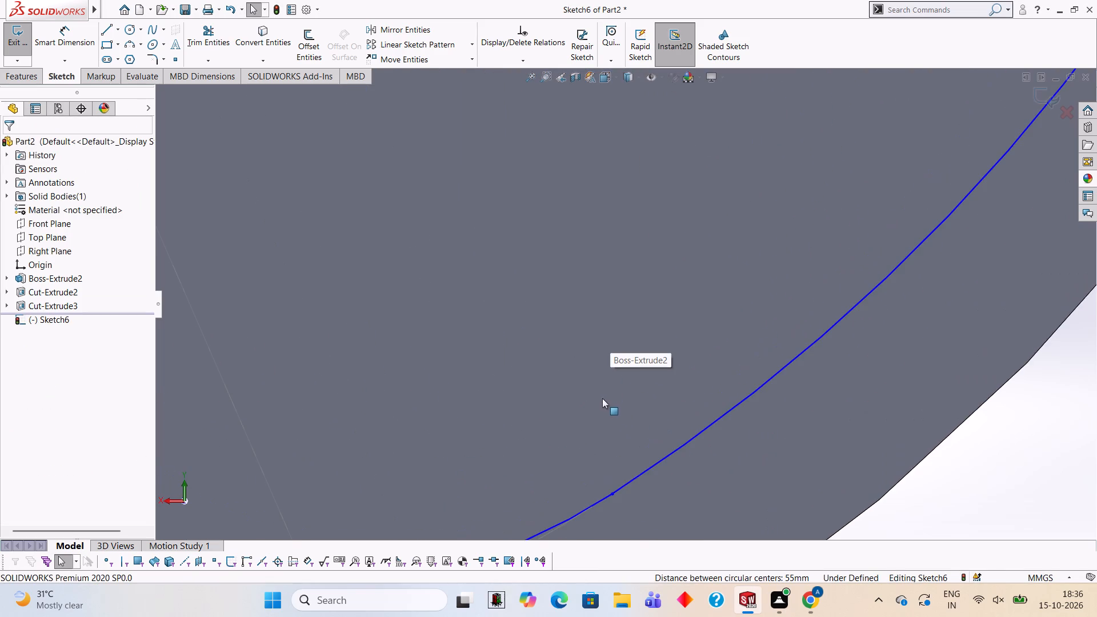
scroll(636, 512, down, 4)
scroll(611, 455, down, 3)
scroll(512, 384, down, 3)
scroll(622, 415, down, 2)
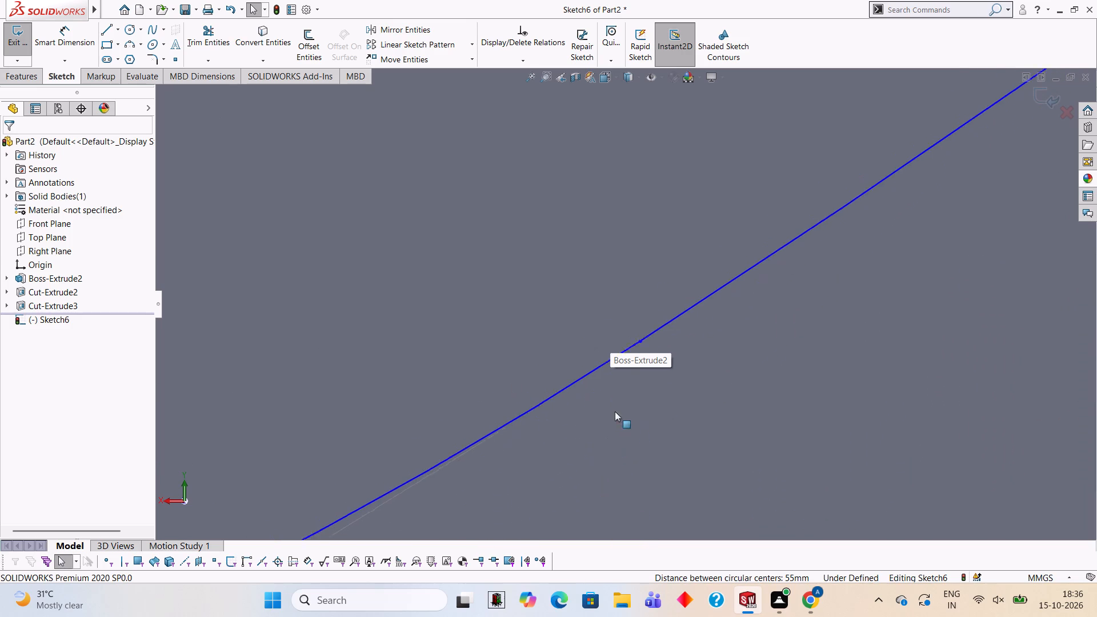
scroll(615, 411, down, 2)
scroll(564, 317, down, 4)
scroll(543, 342, up, 2)
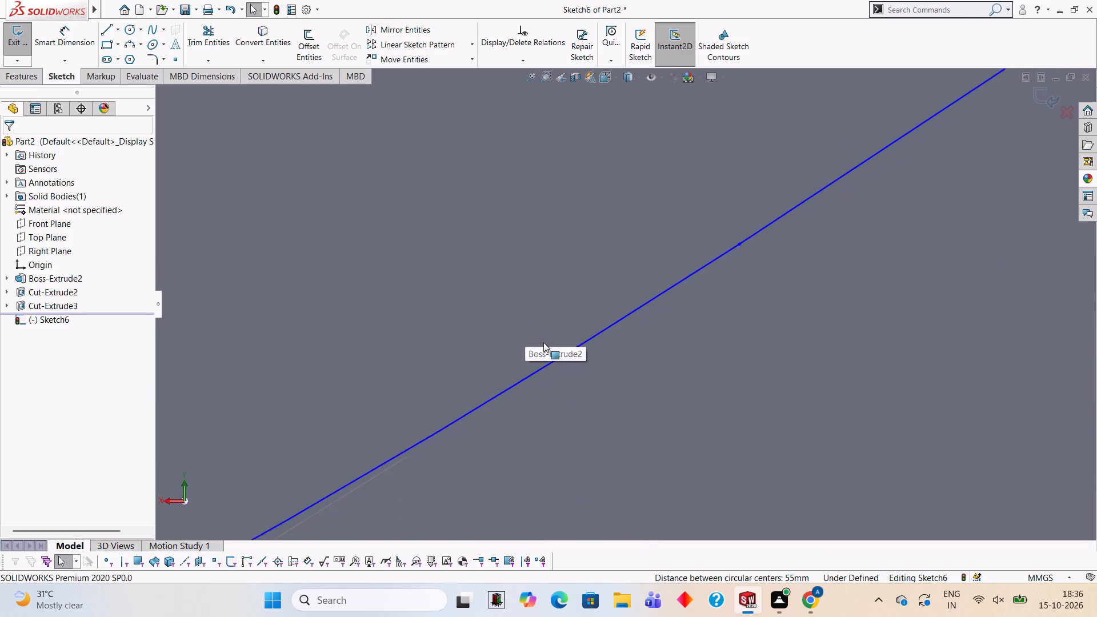
scroll(543, 342, up, 20)
scroll(543, 342, up, 3)
scroll(604, 159, up, 6)
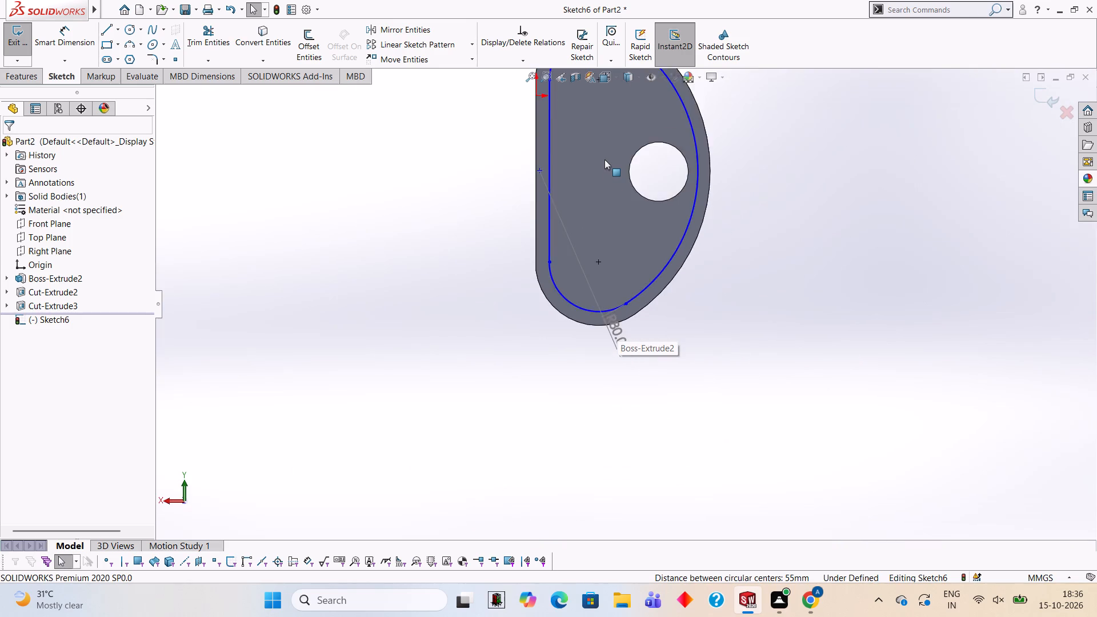
Make the upper end arc tangent to the profile's straight line.
scroll(604, 159, up, 4)
scroll(604, 162, down, 3)
scroll(614, 208, down, 2)
key(Escape)
key(Escape)
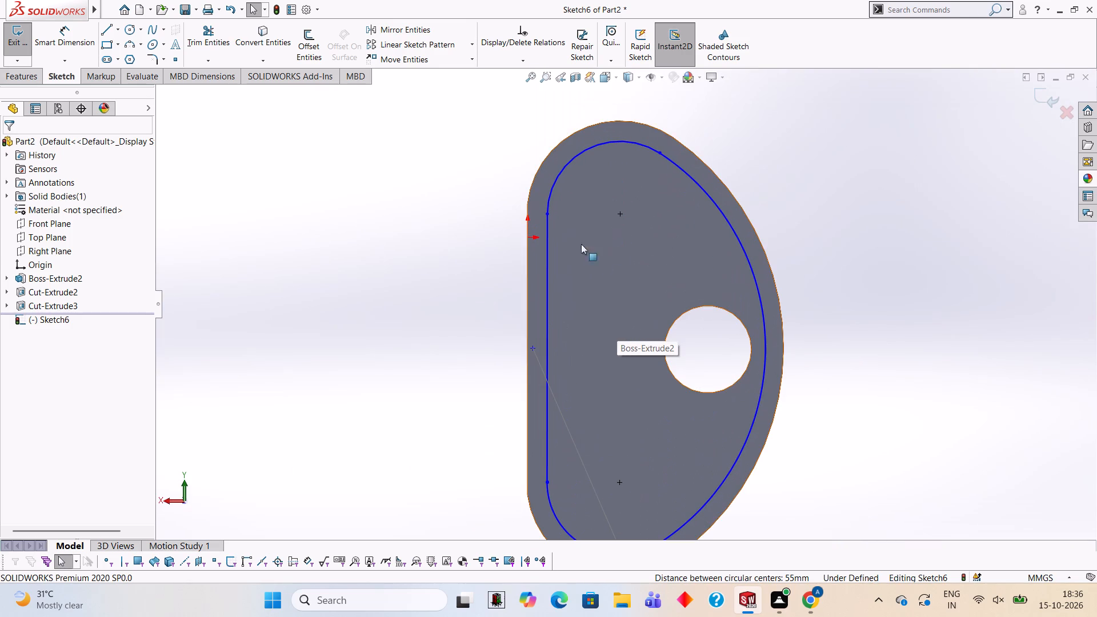
click(556, 178)
ctrl+click(546, 264)
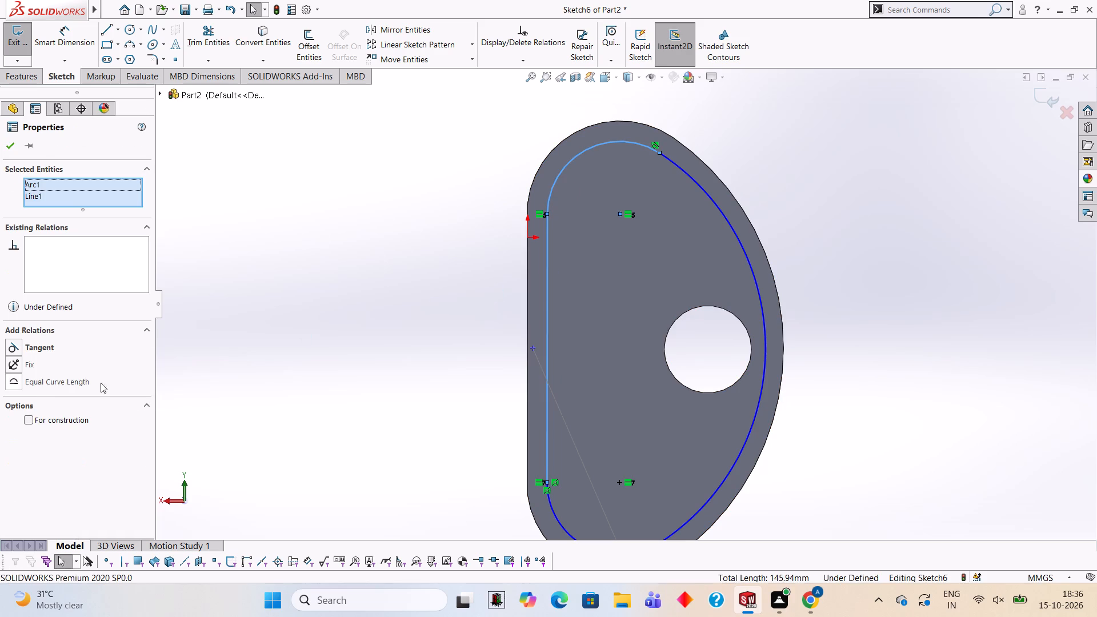
ctrl+click(36, 347)
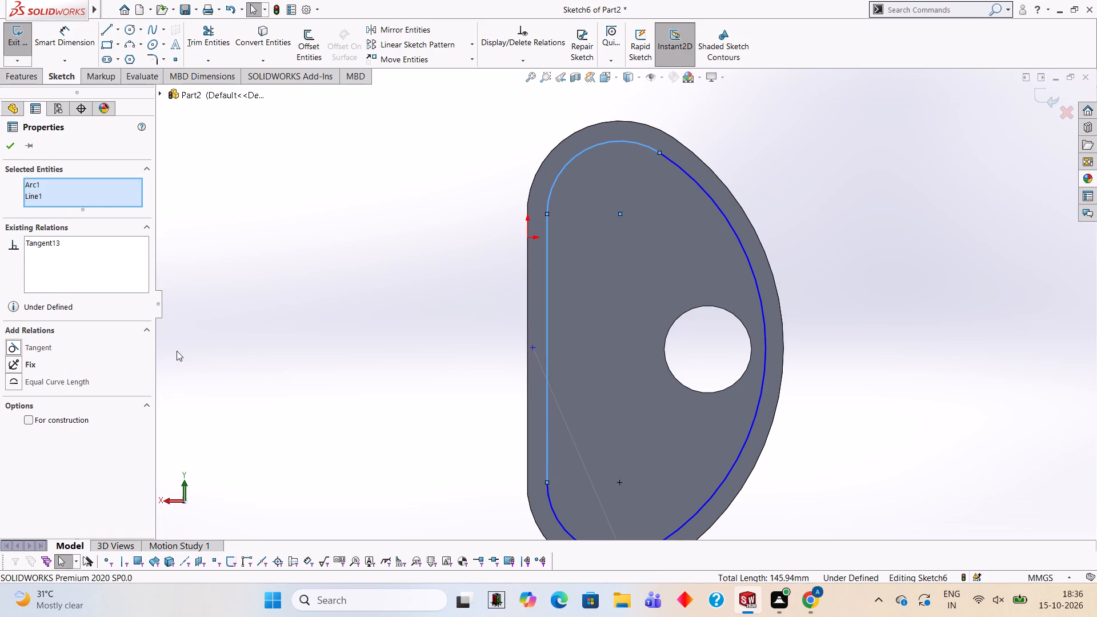
key(Escape)
Make the lower end arc tangent to the profile's straight line.
scroll(519, 219, down, 3)
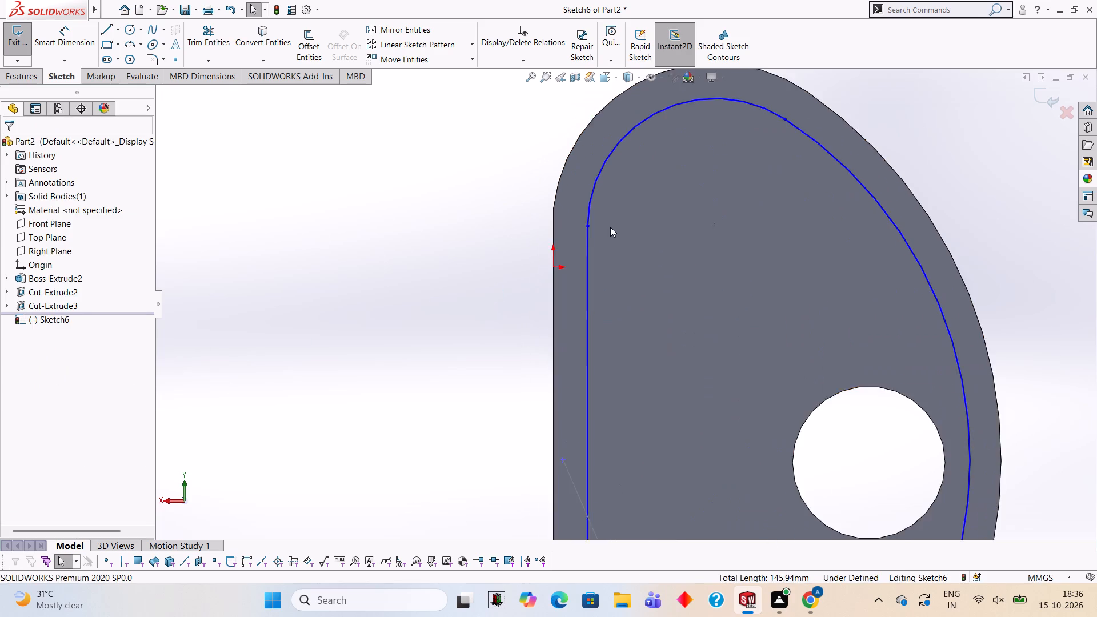
scroll(610, 227, down, 5)
scroll(571, 266, up, 12)
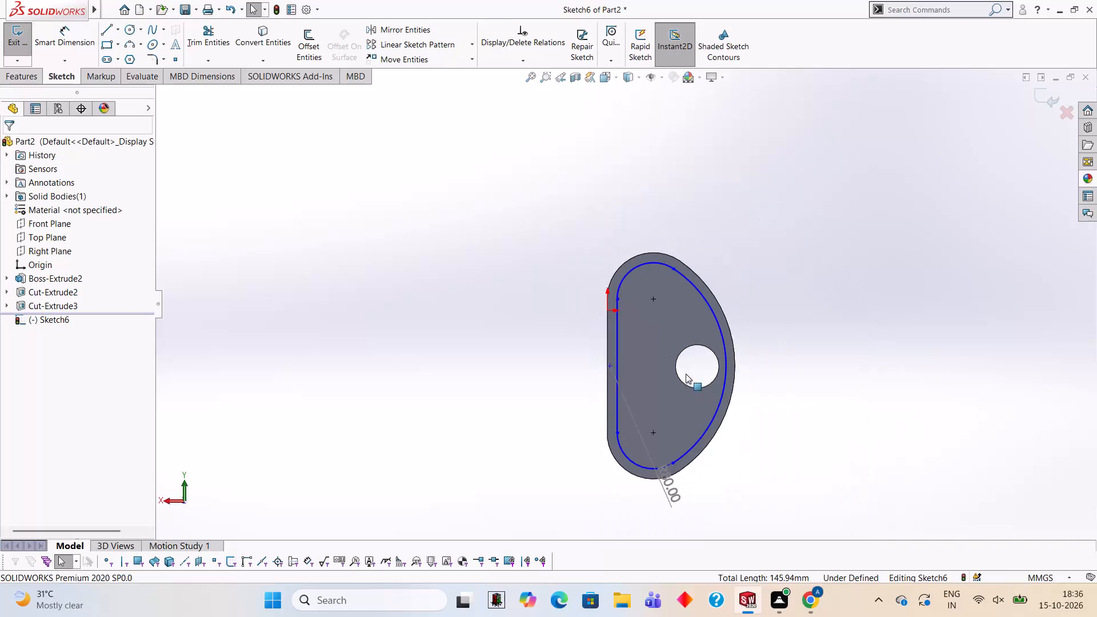
scroll(686, 374, up, 1)
scroll(681, 377, down, 9)
scroll(575, 423, up, 4)
scroll(575, 423, down, 3)
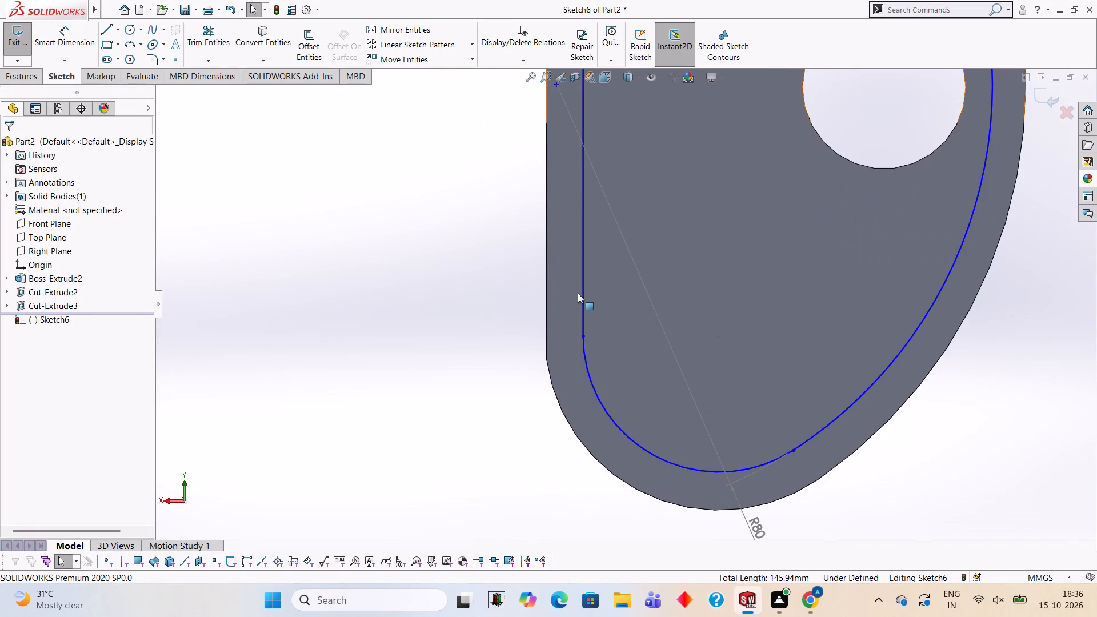
key(Escape)
click(584, 269)
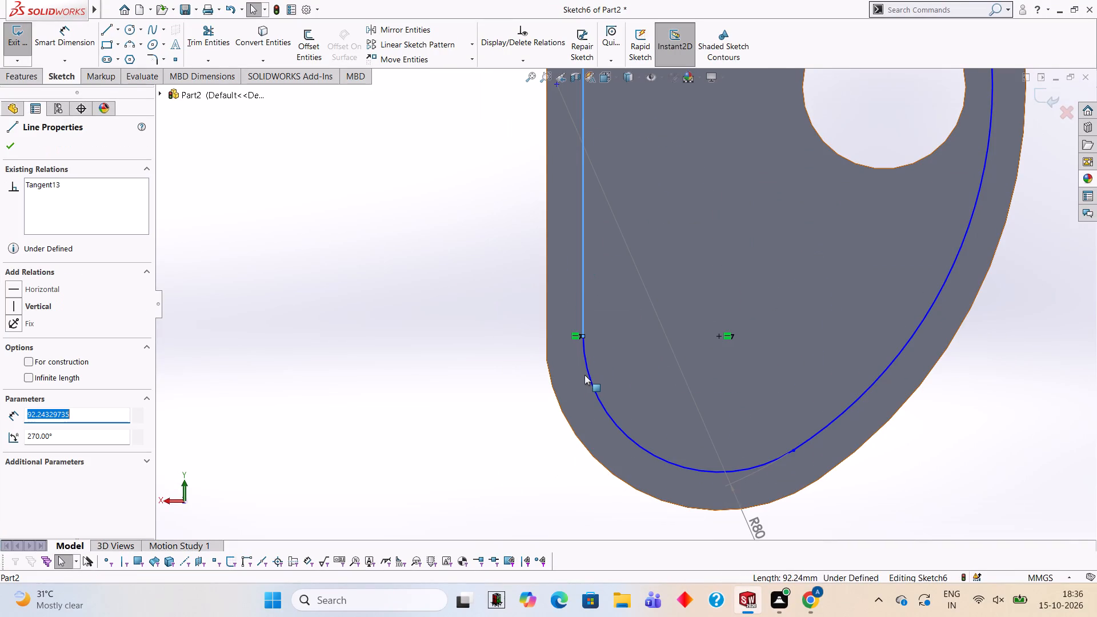
ctrl+click(592, 379)
ctrl+click(42, 350)
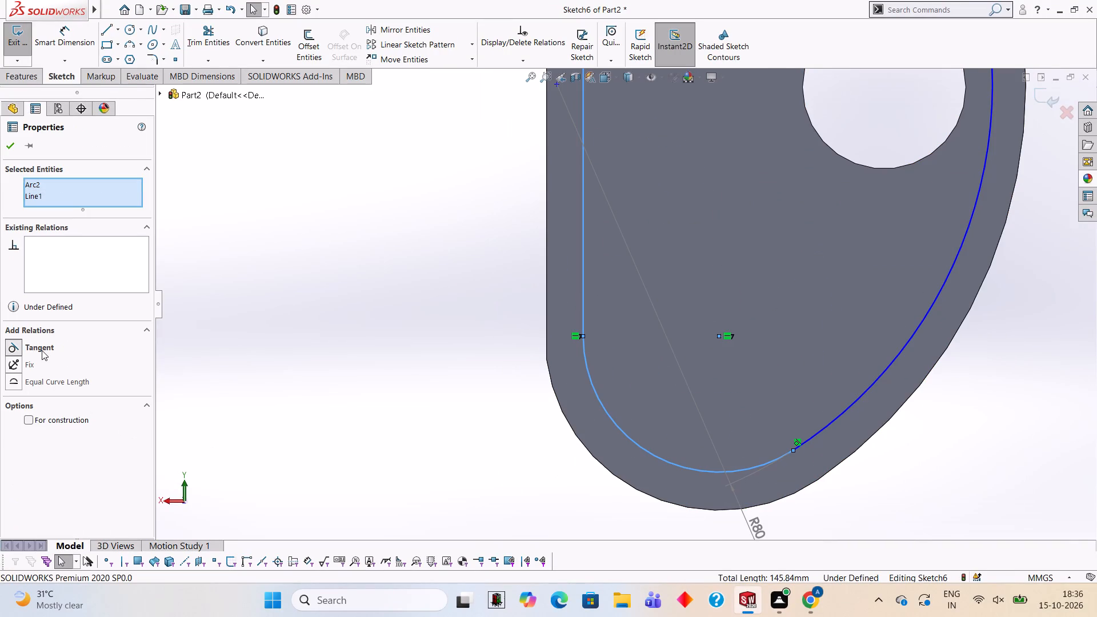
key(Escape)
key(Escape)
scroll(665, 289, up, 4)
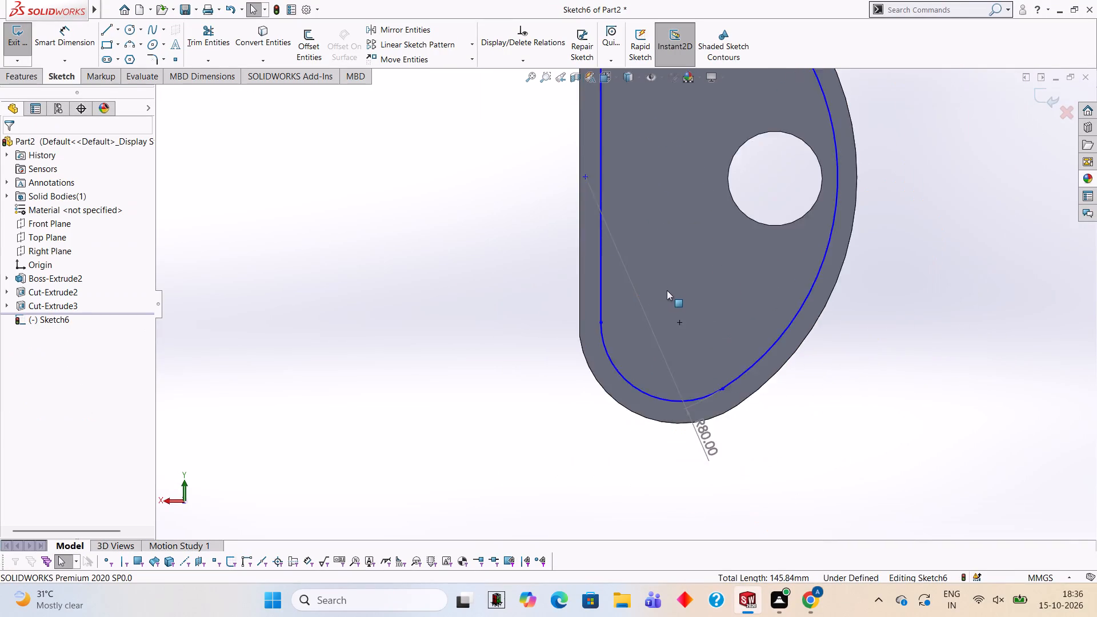
scroll(667, 290, up, 4)
scroll(674, 262, down, 2)
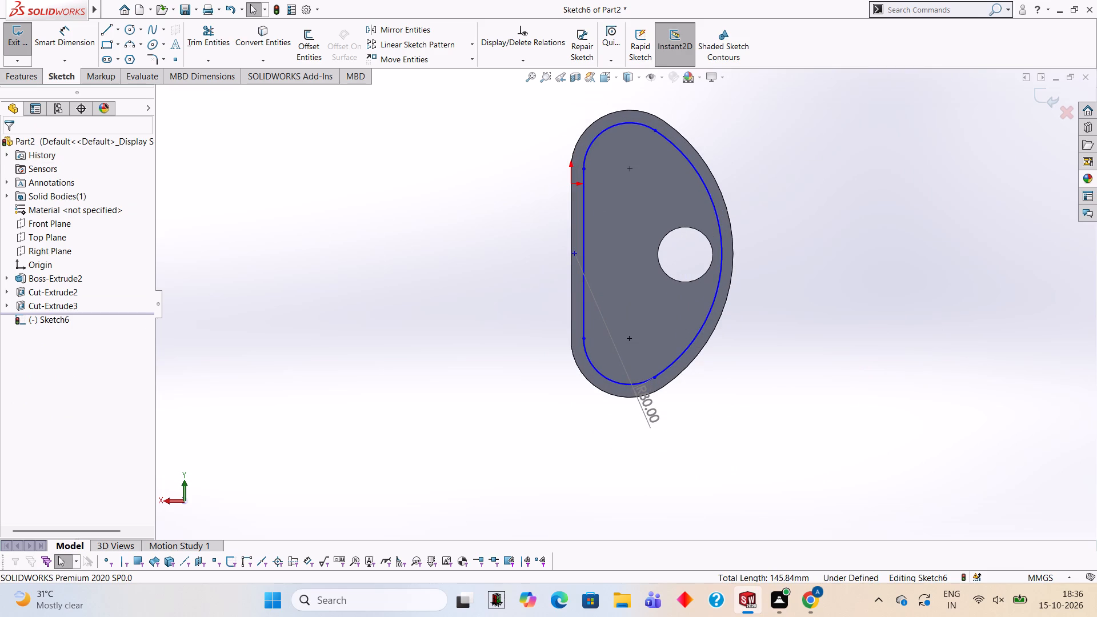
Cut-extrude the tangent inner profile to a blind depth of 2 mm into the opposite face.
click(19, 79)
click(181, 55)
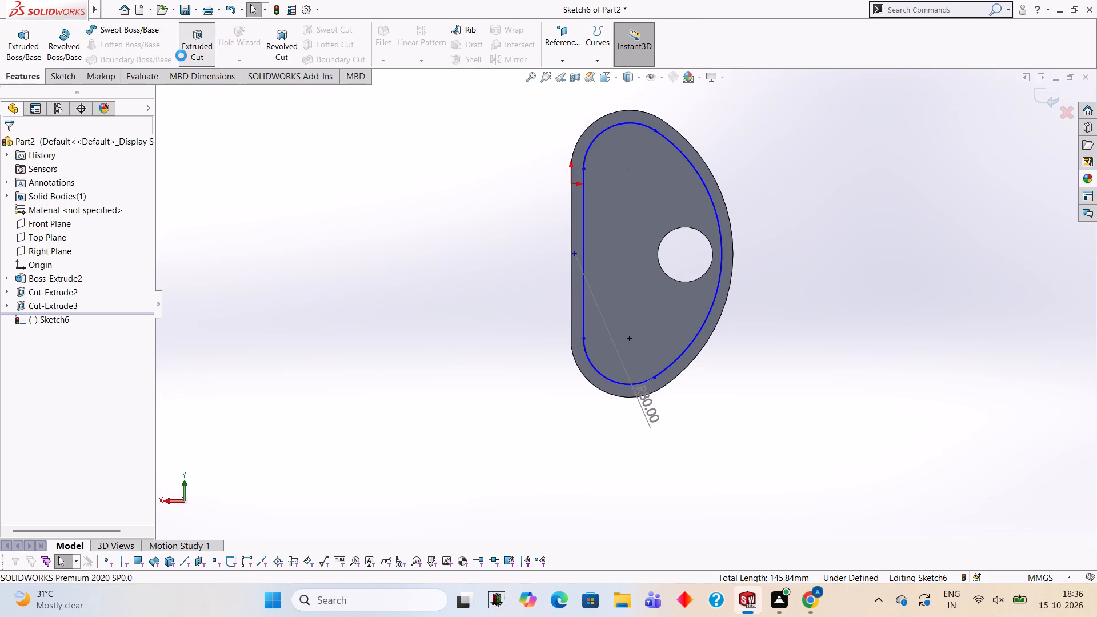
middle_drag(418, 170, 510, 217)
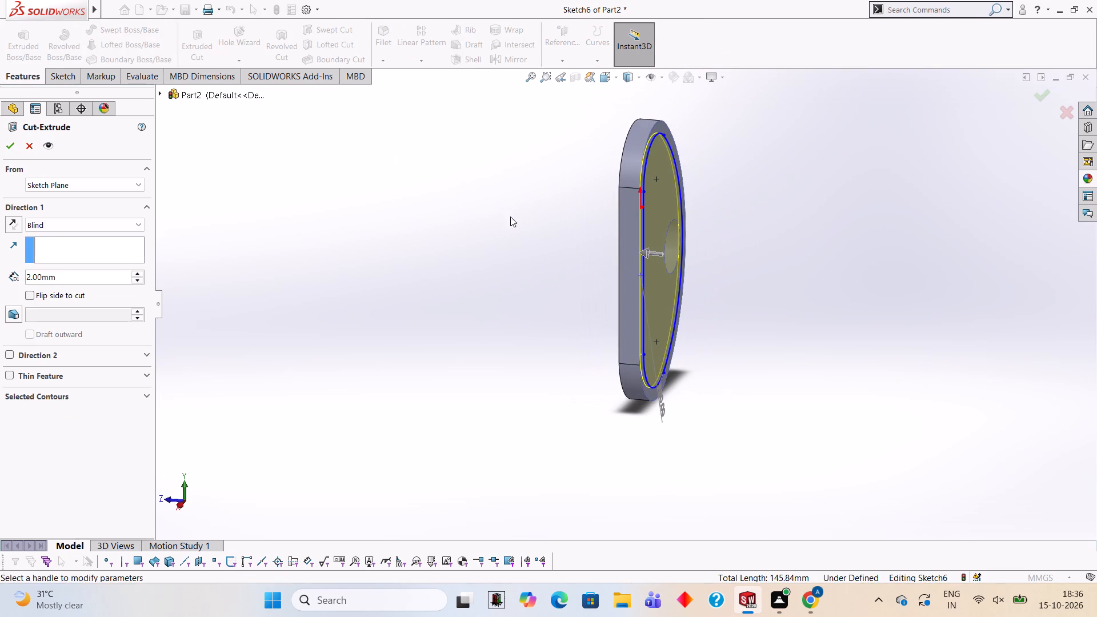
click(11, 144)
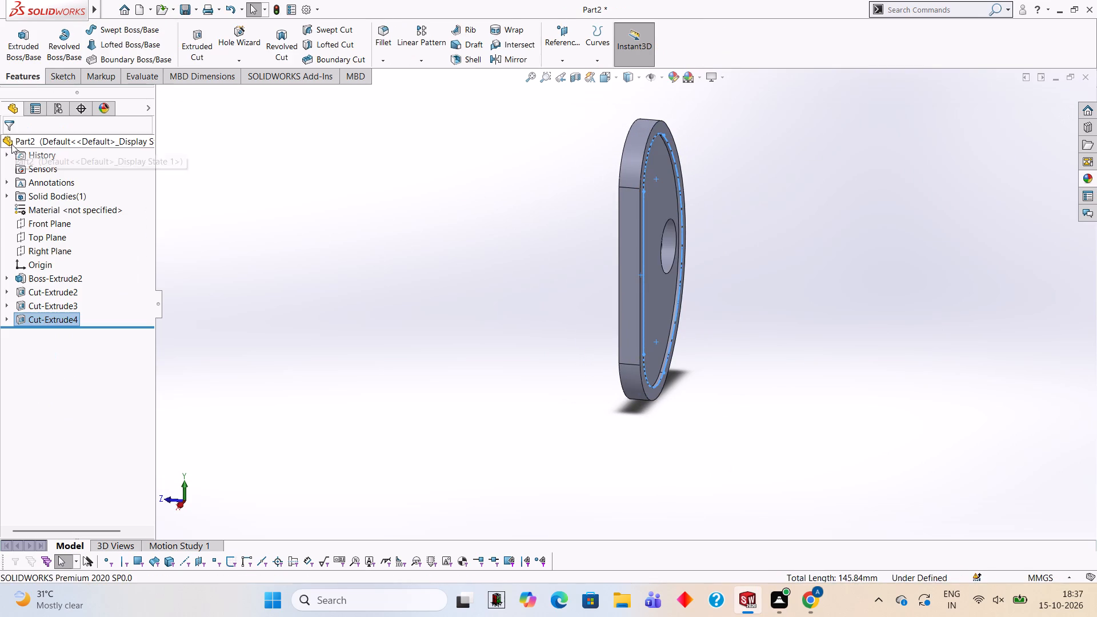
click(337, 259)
Inspect the pockets on both sides of the plate and their depth relative to the rim.
right_drag(369, 277, 385, 283)
middle_drag(410, 285, 492, 297)
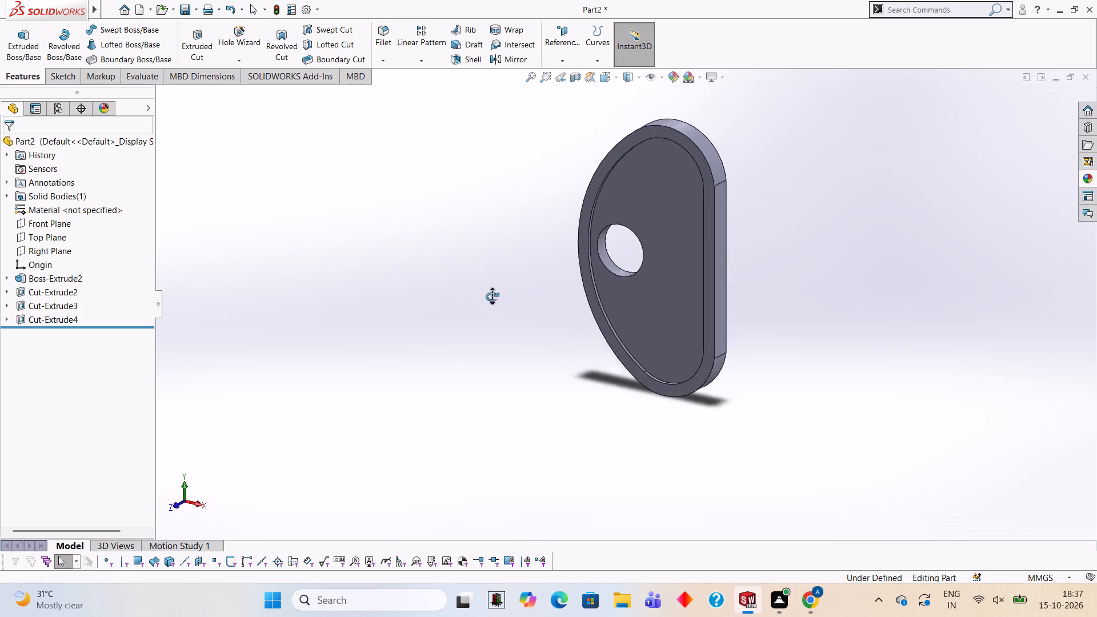
middle_drag(492, 297, 461, 277)
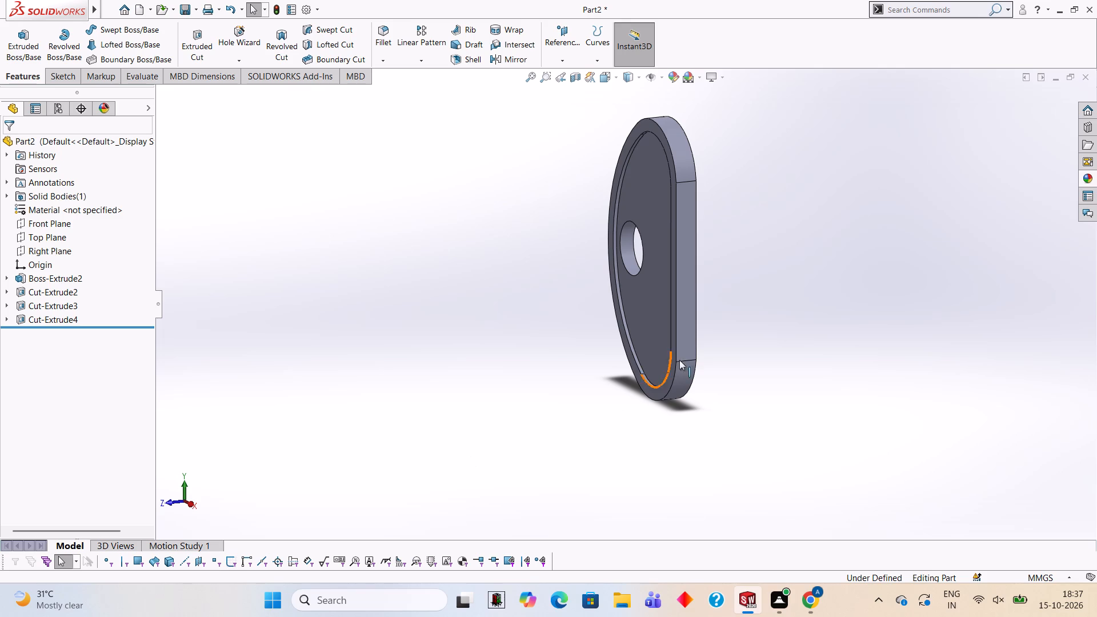
scroll(688, 312, up, 2)
middle_drag(655, 318, 792, 318)
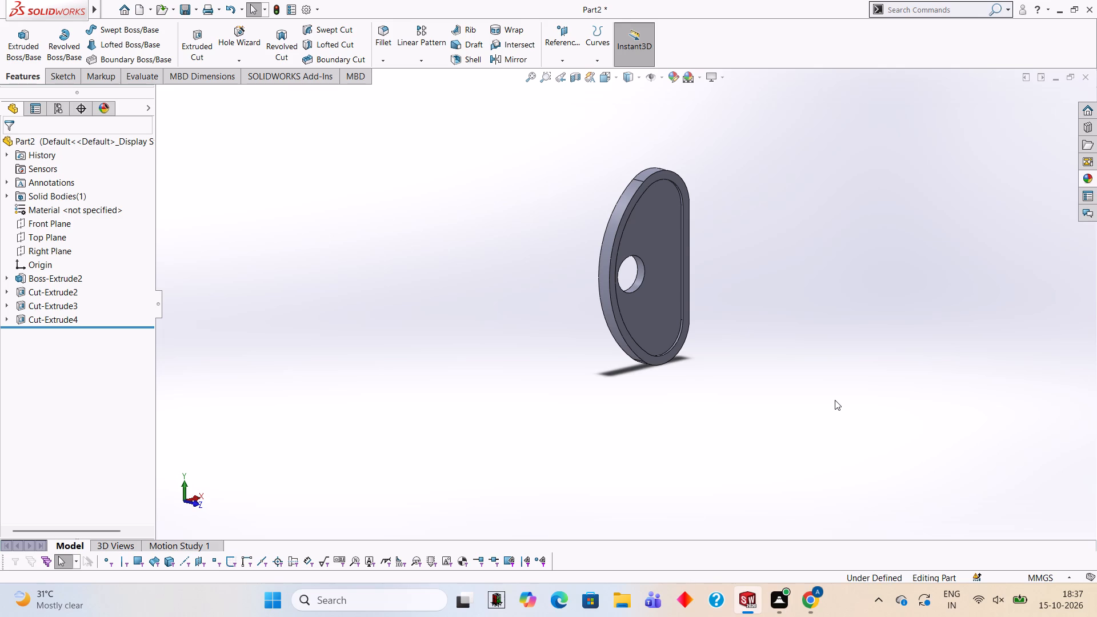
scroll(744, 365, up, 2)
middle_drag(712, 286, 698, 287)
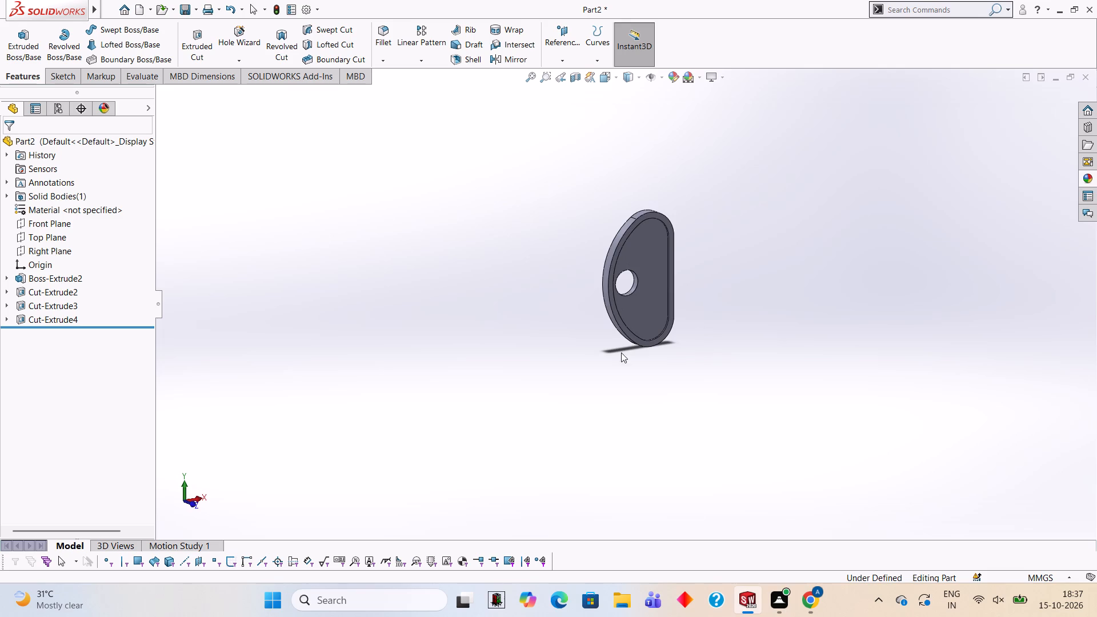
scroll(610, 309, down, 3)
scroll(706, 279, down, 6)
scroll(655, 420, up, 2)
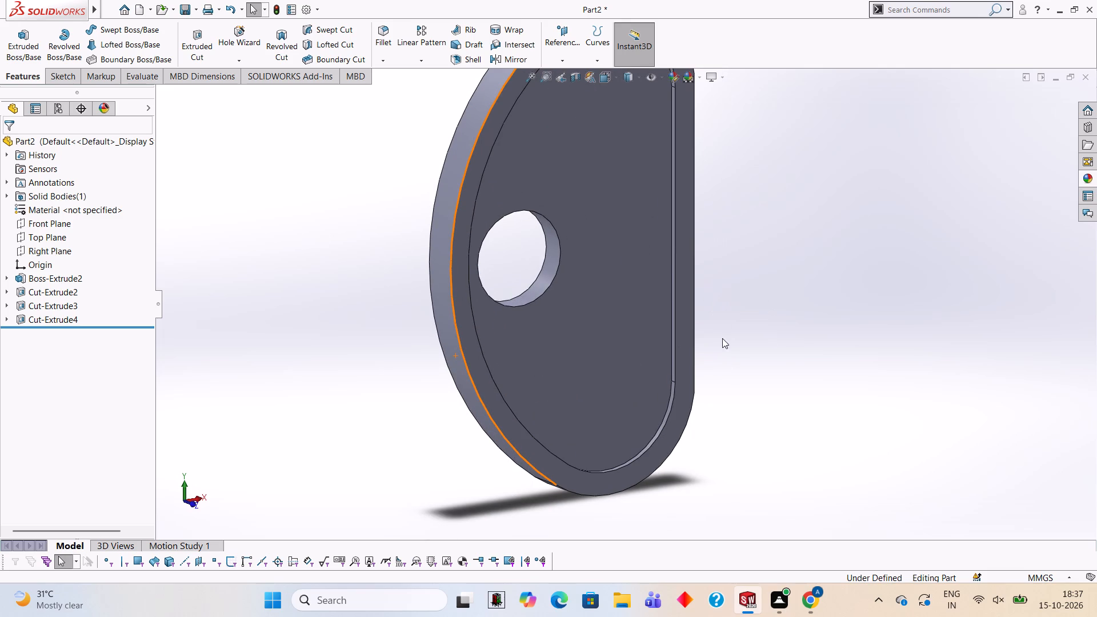
middle_drag(818, 311, 763, 314)
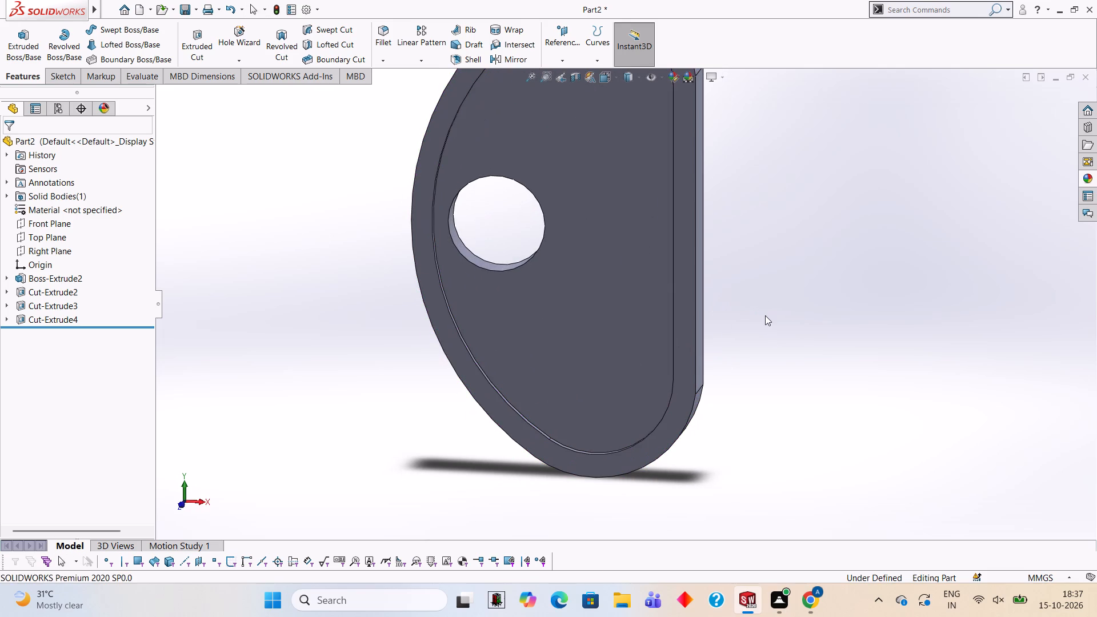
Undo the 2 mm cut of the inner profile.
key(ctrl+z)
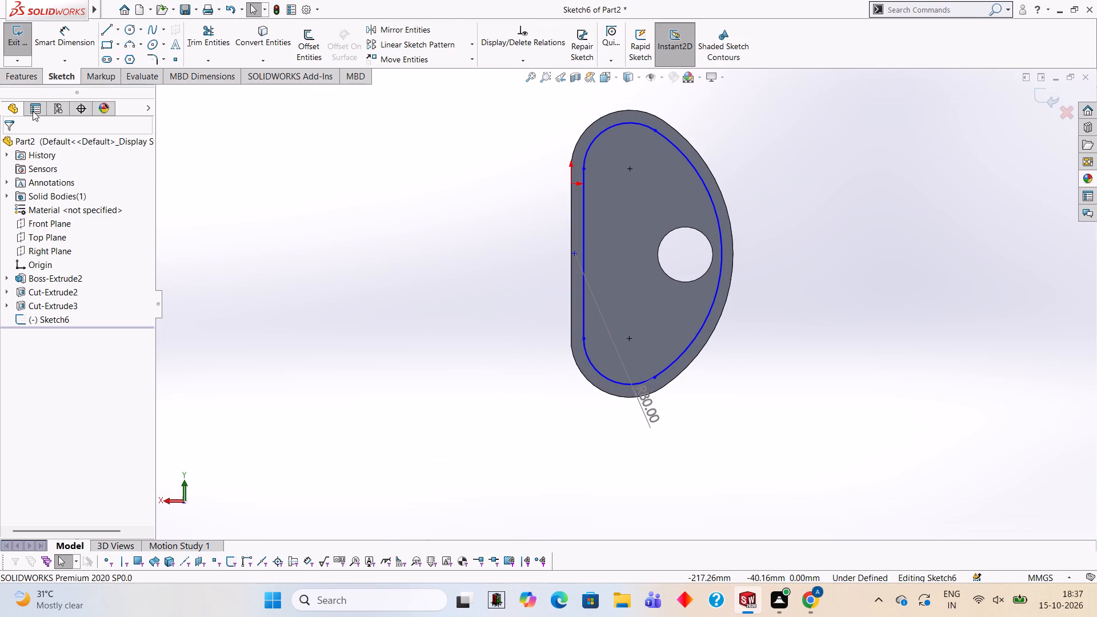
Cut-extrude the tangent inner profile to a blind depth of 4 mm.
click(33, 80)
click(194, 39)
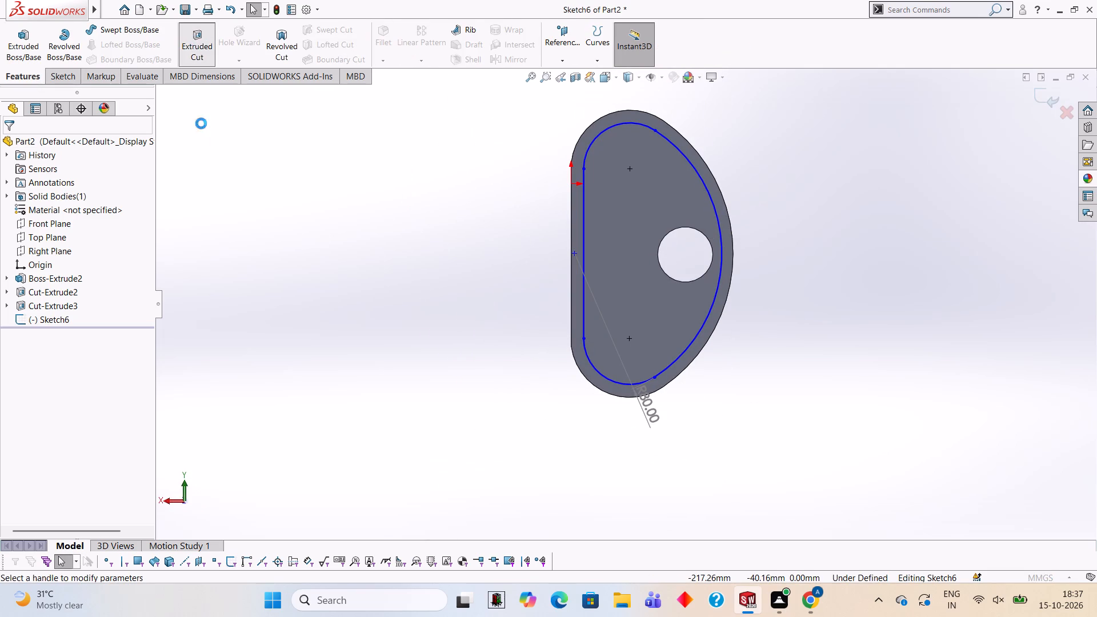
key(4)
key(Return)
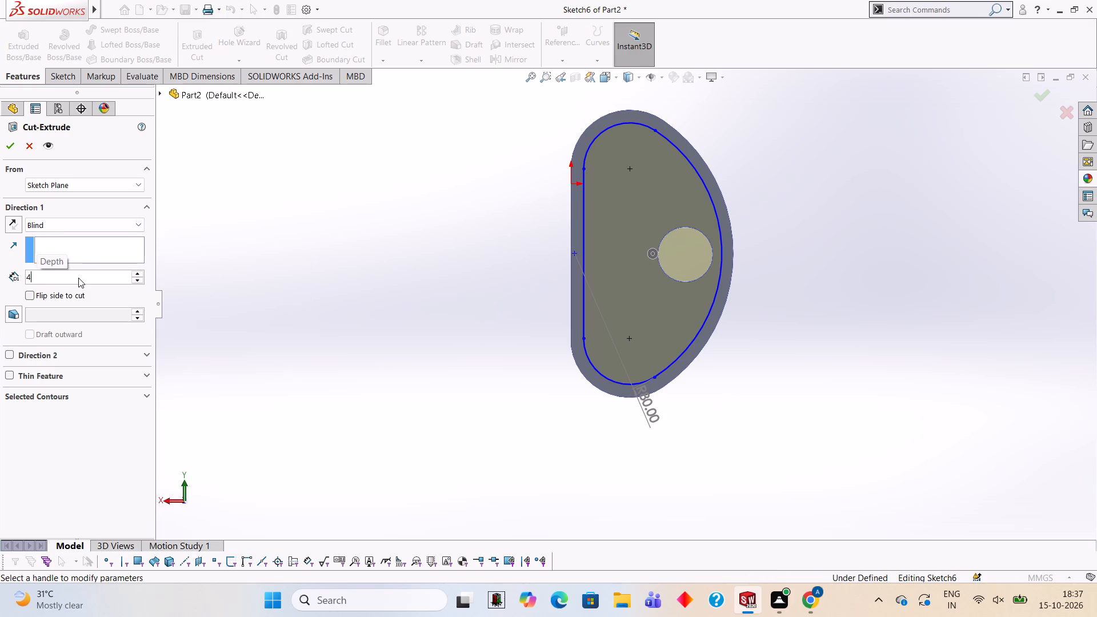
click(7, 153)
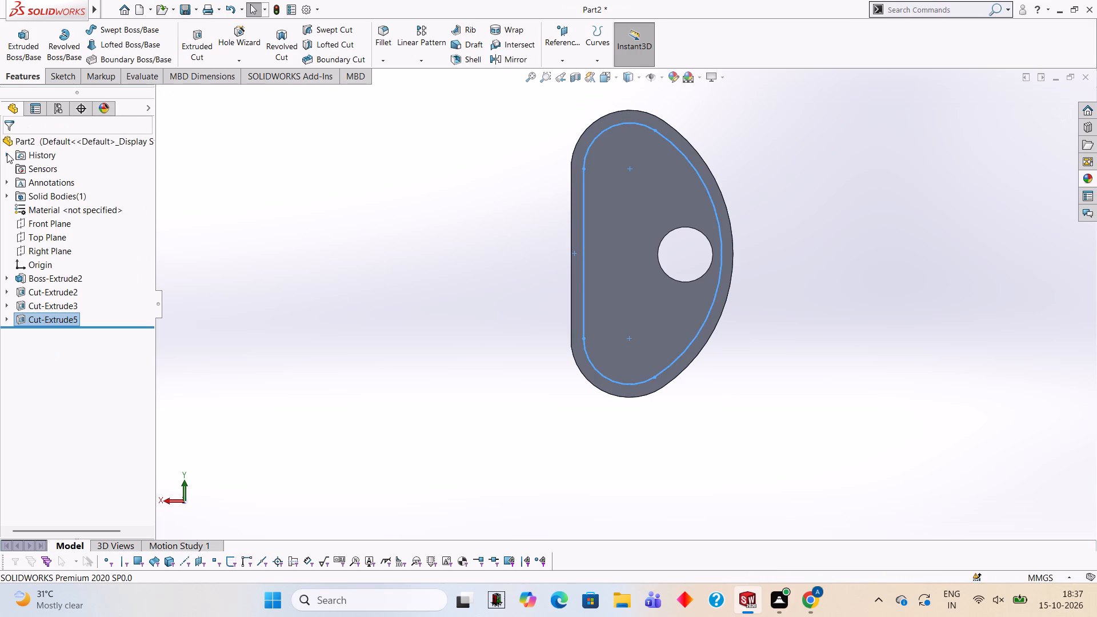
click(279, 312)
Inspect the 4 mm deep pocket's walls and floor from the side and up close.
middle_drag(279, 314, 393, 368)
scroll(403, 363, up, 3)
middle_drag(700, 353, 688, 354)
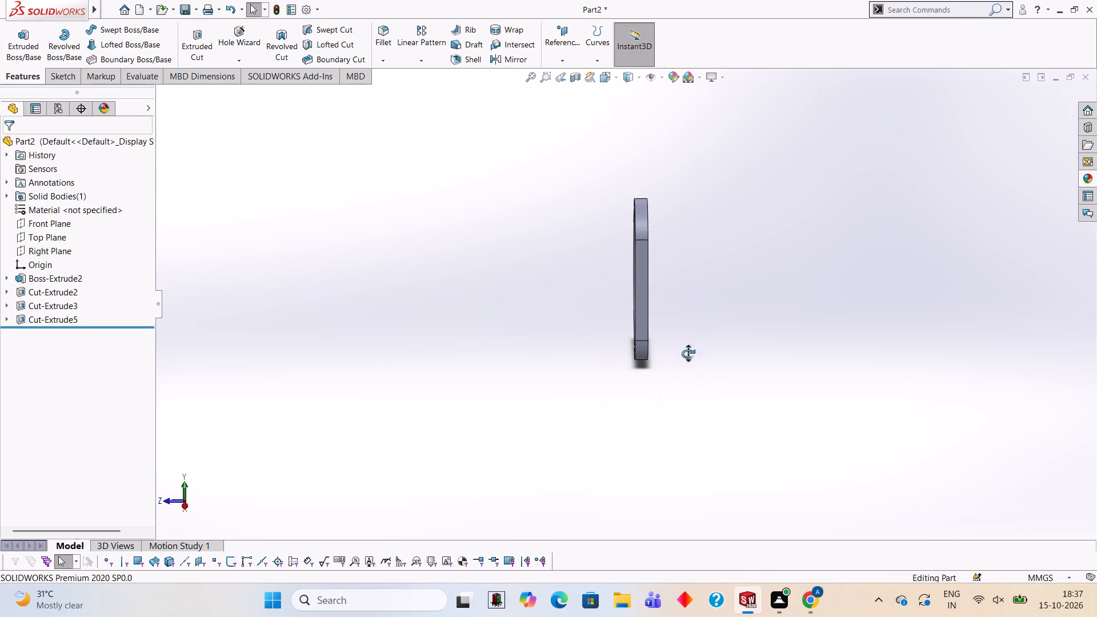
middle_drag(688, 354, 668, 360)
scroll(660, 320, down, 5)
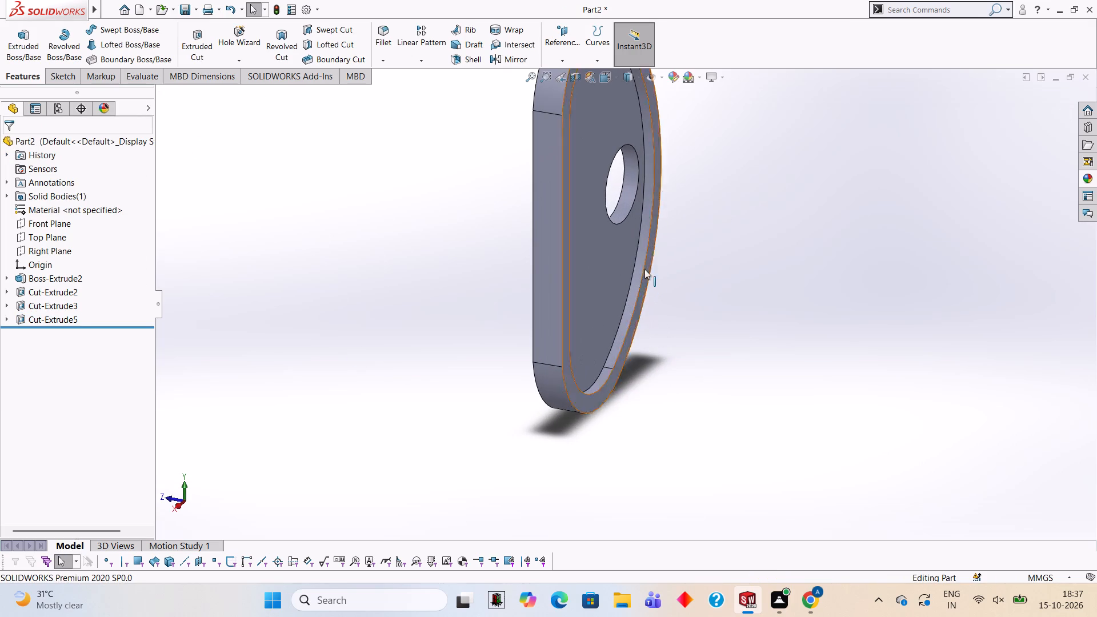
middle_drag(415, 326, 430, 334)
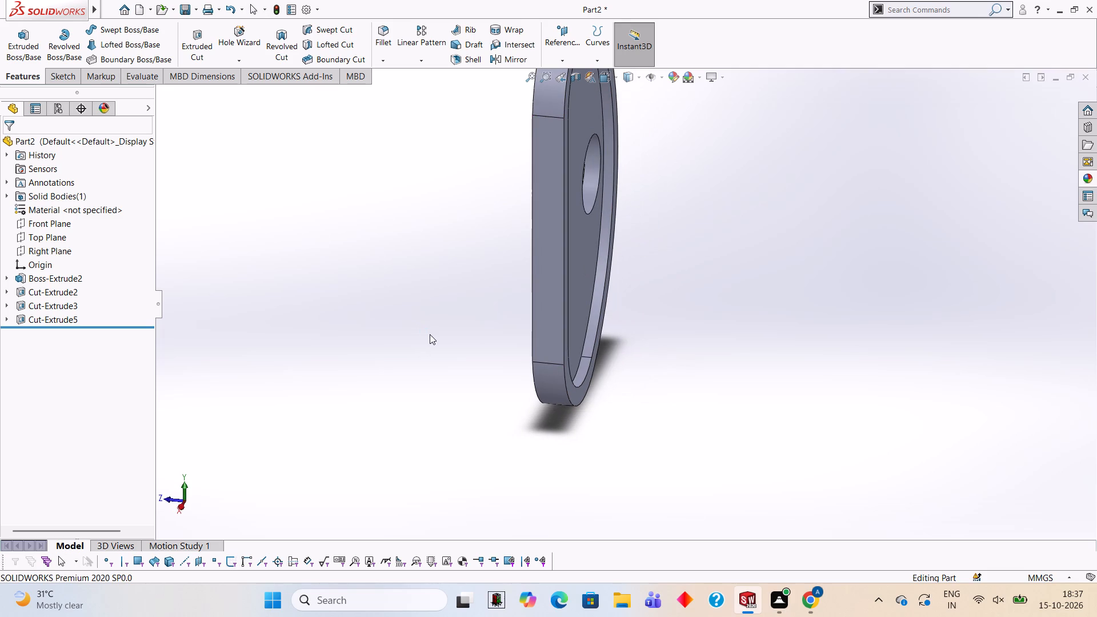
scroll(683, 229, down, 4)
middle_drag(676, 218, 647, 221)
scroll(546, 167, up, 2)
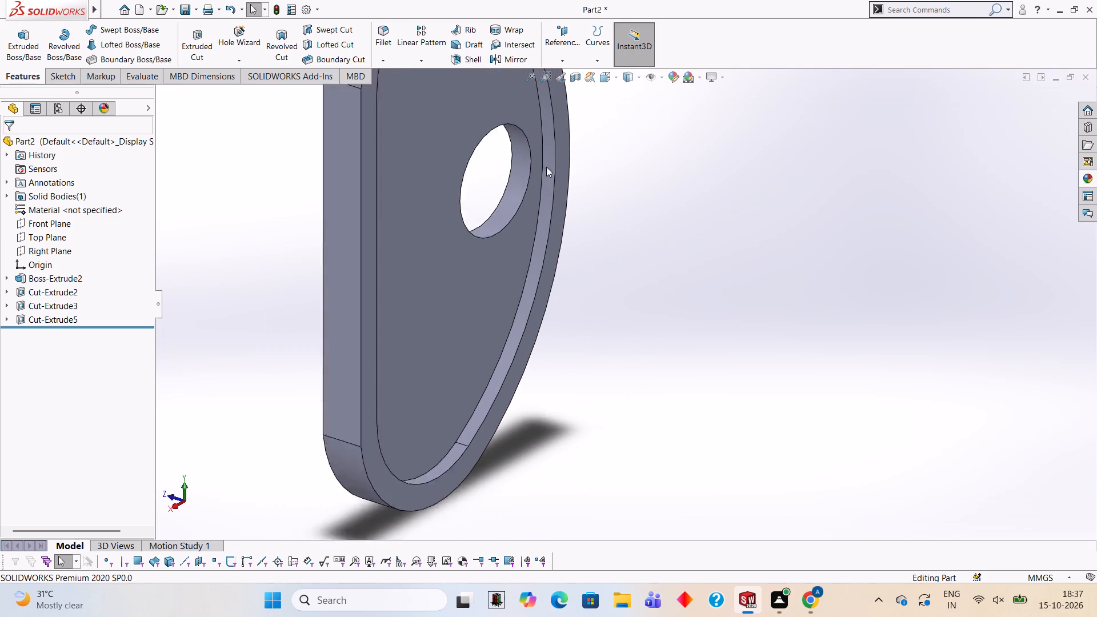
scroll(546, 167, up, 1)
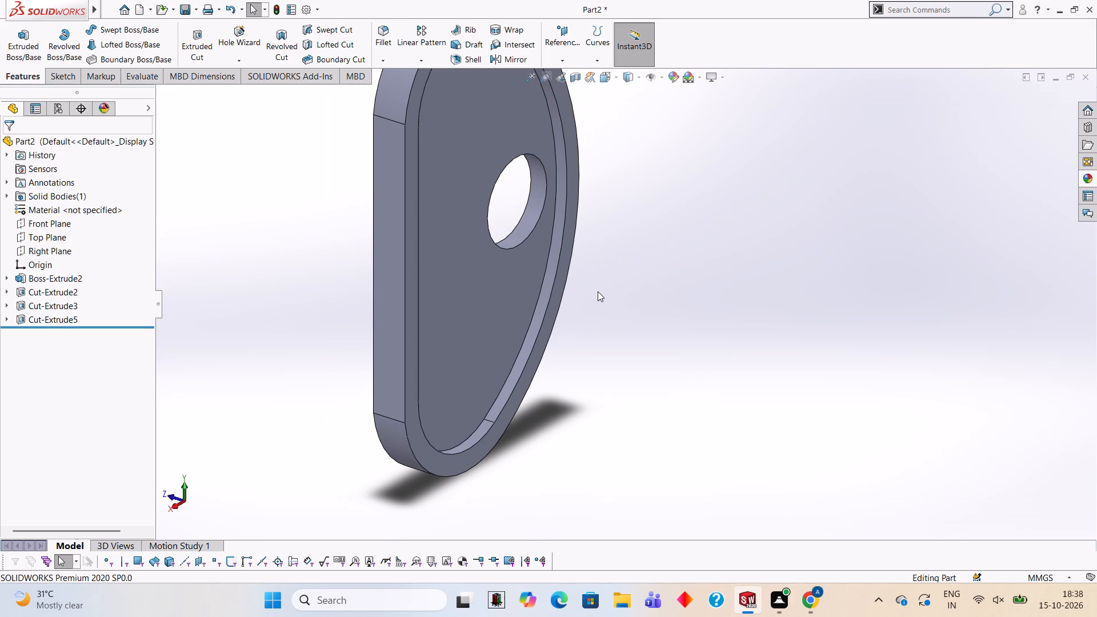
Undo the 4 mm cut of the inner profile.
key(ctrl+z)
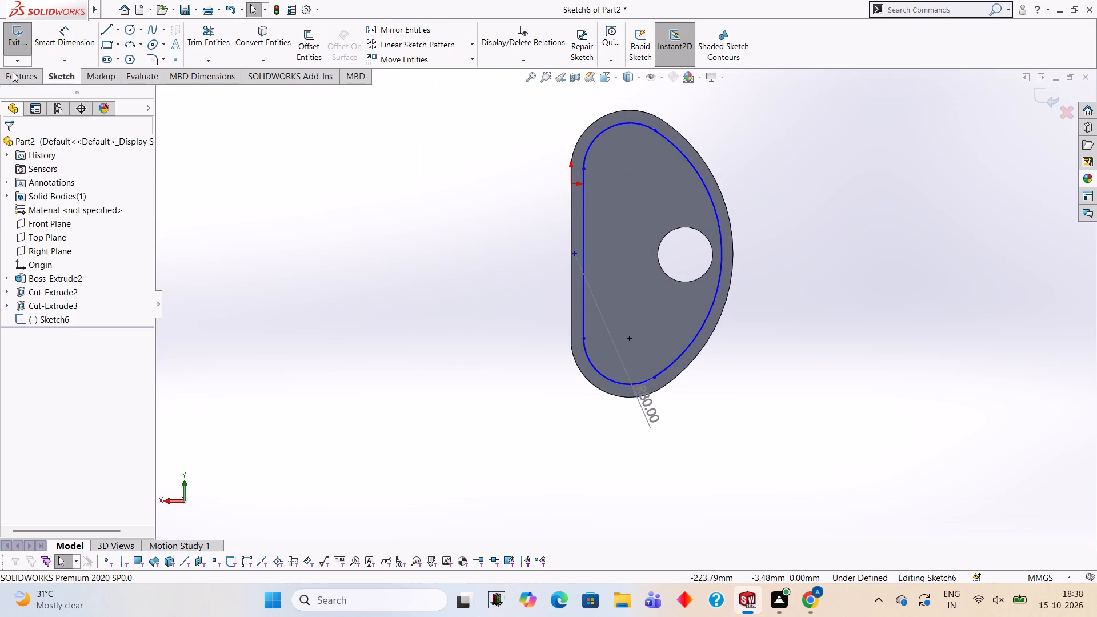
Cut-extrude the tangent inner profile to a blind depth of 2 mm to form the second pocket.
click(18, 74)
click(203, 53)
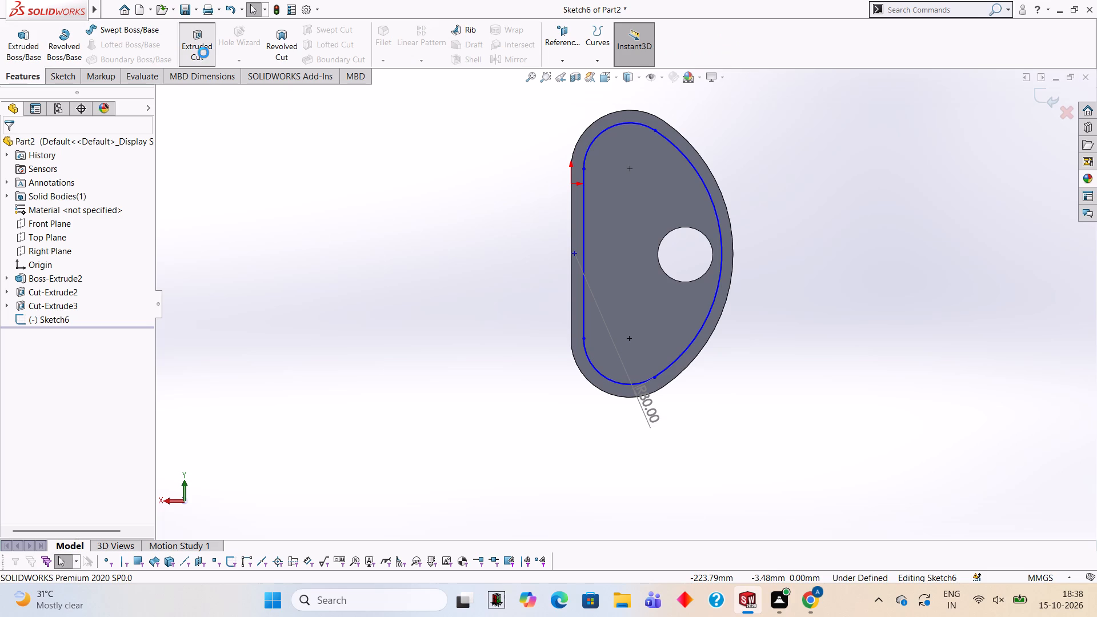
key(2)
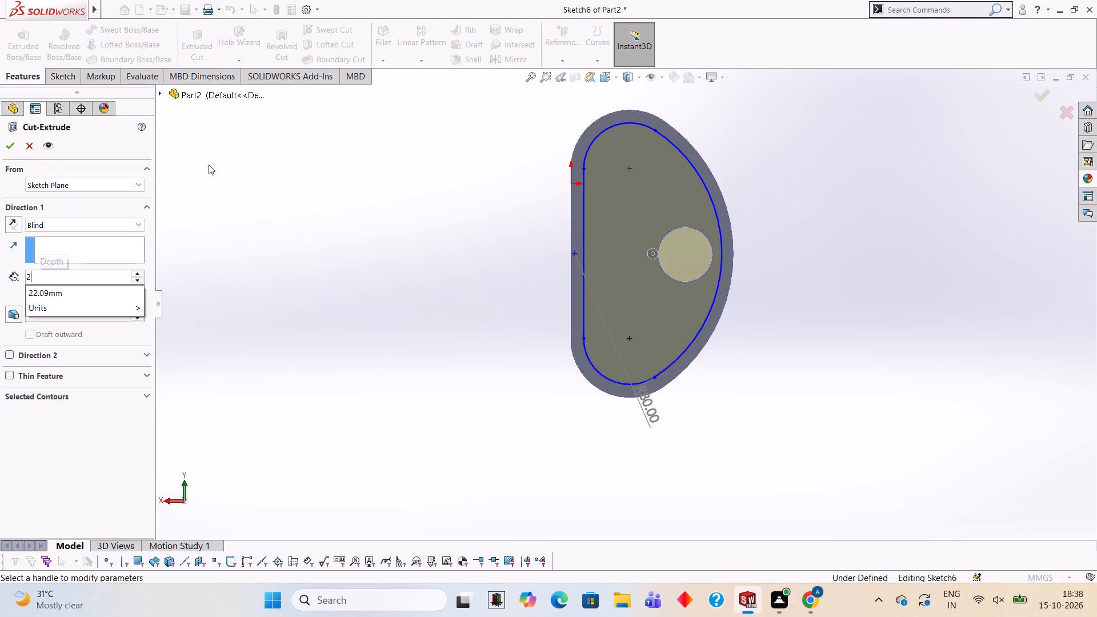
key(Return)
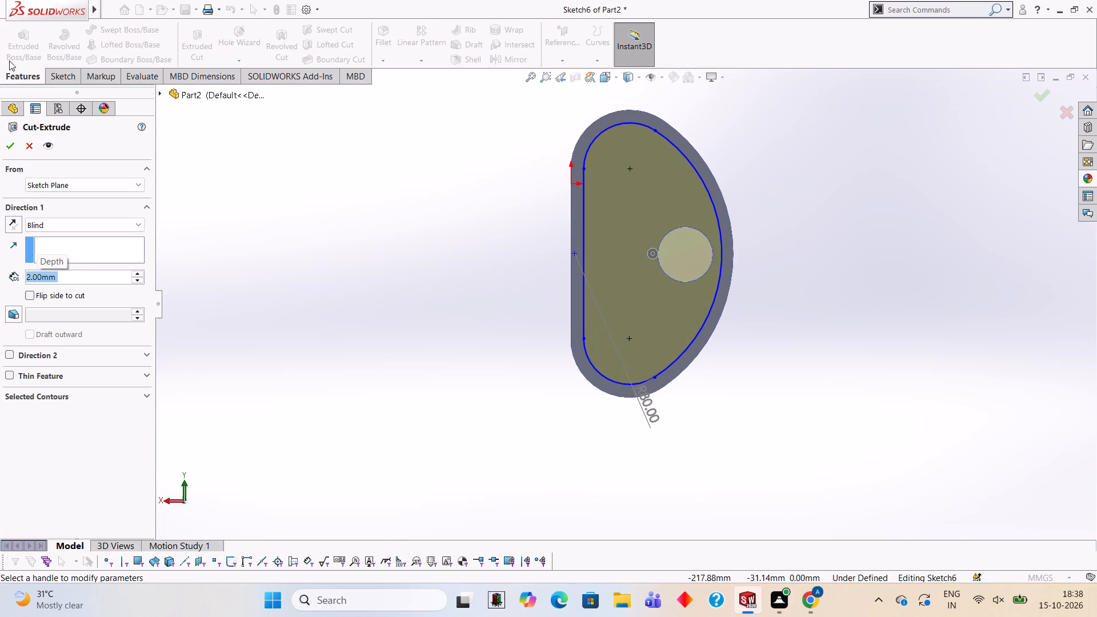
click(11, 142)
click(331, 263)
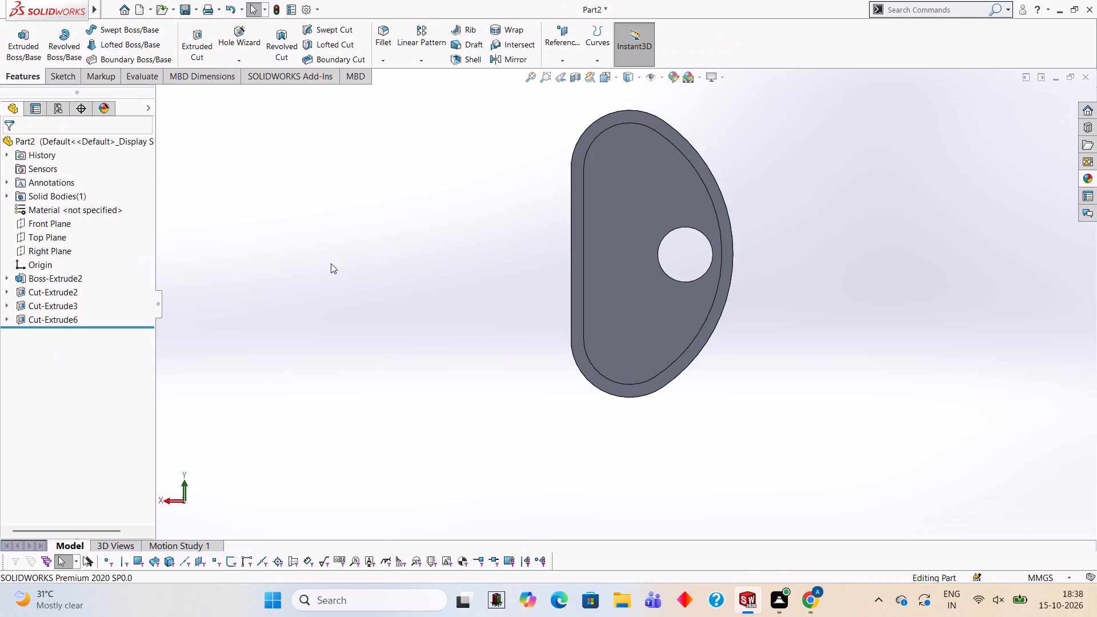
Examine the recessed faces on both sides of the plate and the through hole's wall.
middle_drag(339, 270, 450, 313)
scroll(448, 316, up, 2)
middle_drag(648, 353, 697, 357)
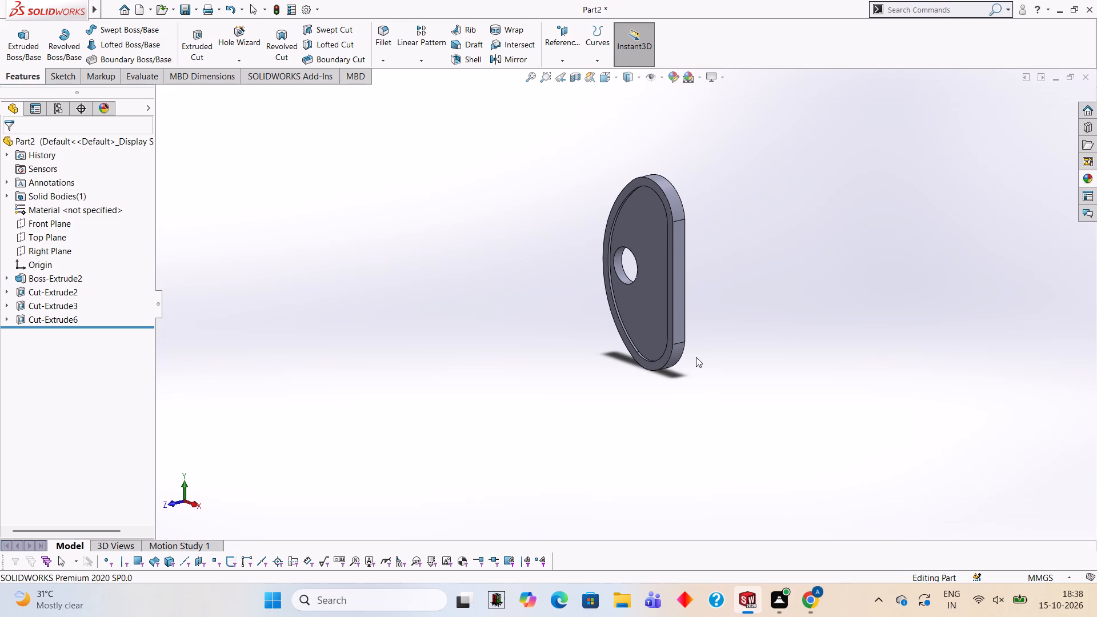
scroll(649, 288, down, 6)
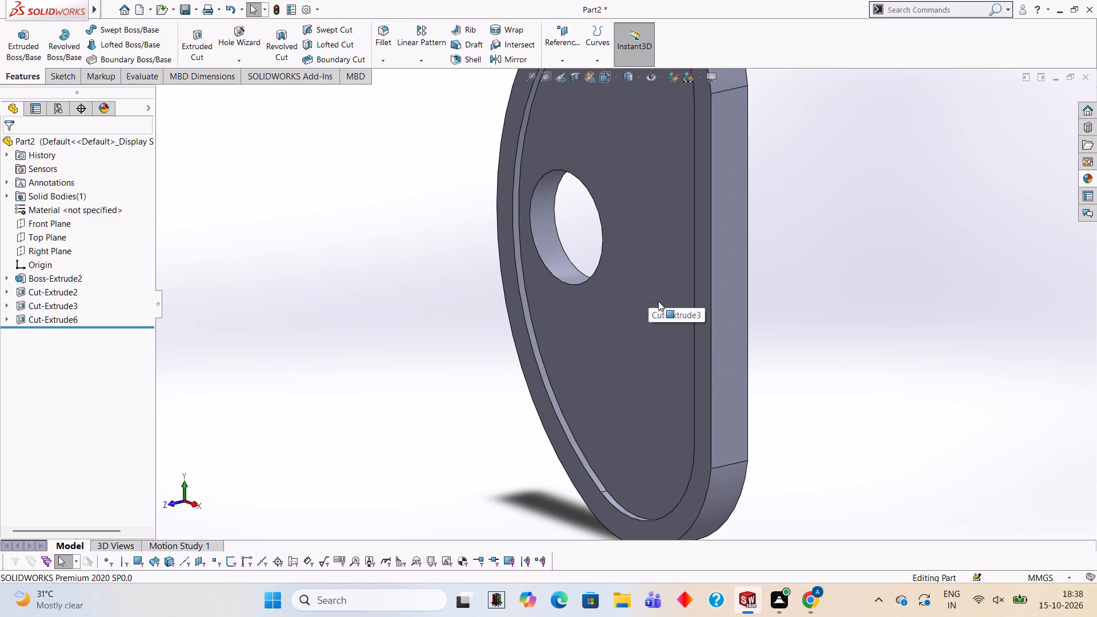
middle_drag(658, 301, 766, 330)
scroll(578, 346, up, 2)
scroll(578, 346, down, 2)
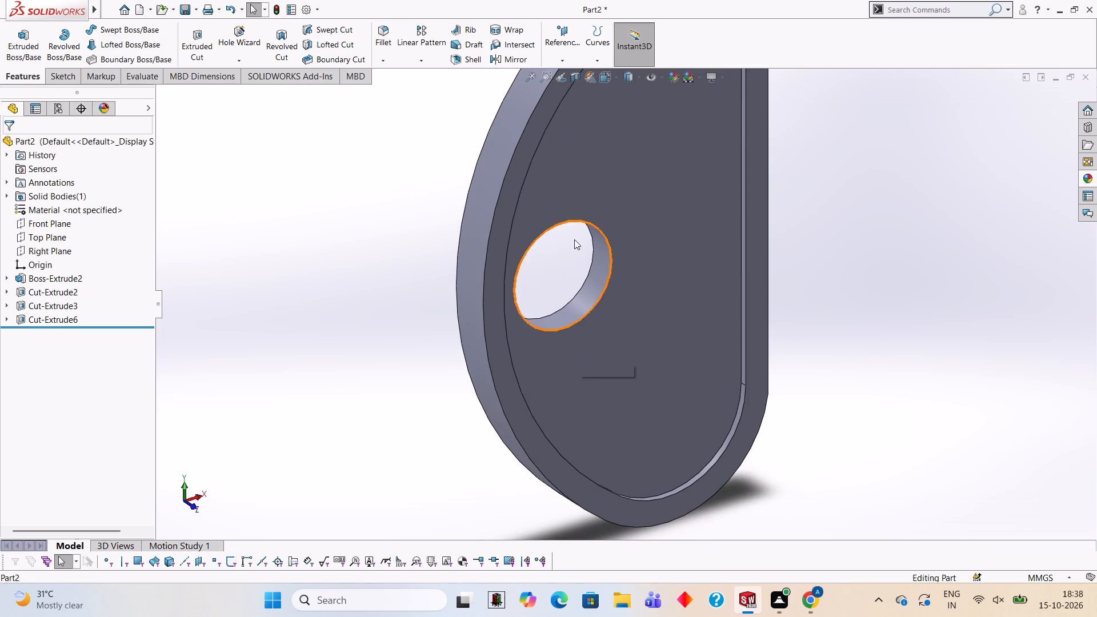
middle_drag(651, 282, 683, 246)
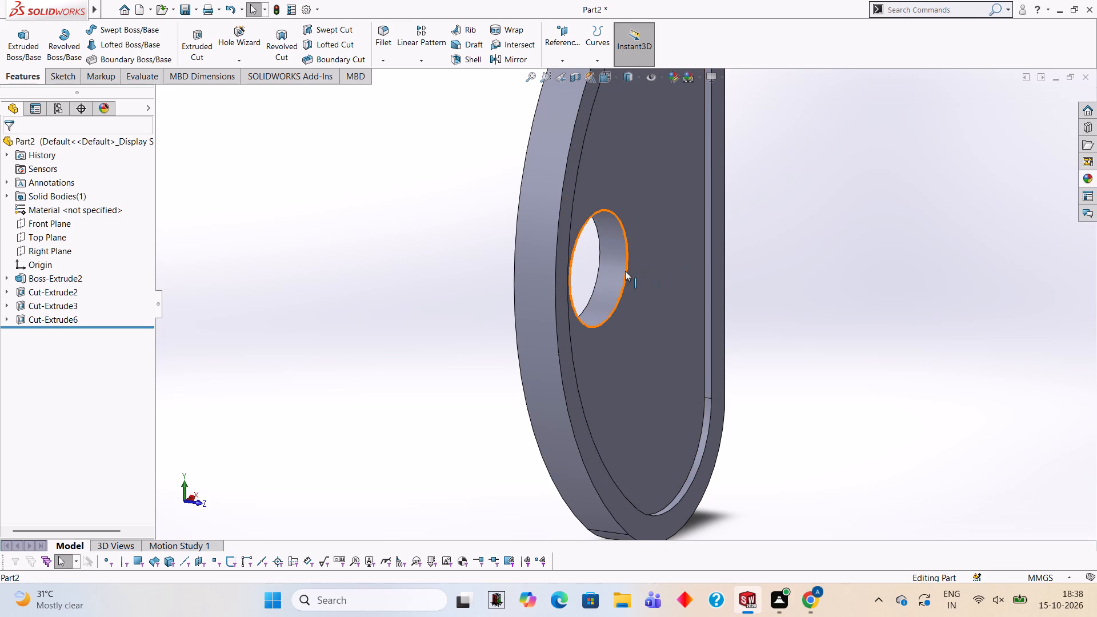
scroll(668, 362, down, 1)
scroll(720, 346, up, 1)
middle_drag(720, 346, 689, 347)
Sketch a circle of radius 34 mm, centred on the through hole, on the floor of the first pocket.
click(608, 229)
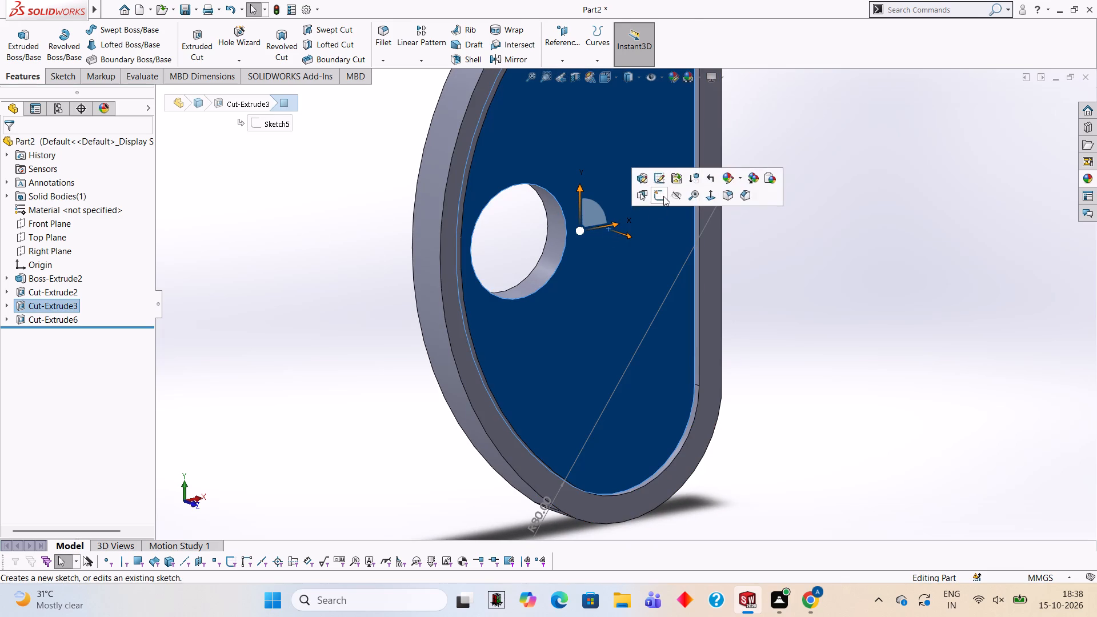
click(659, 195)
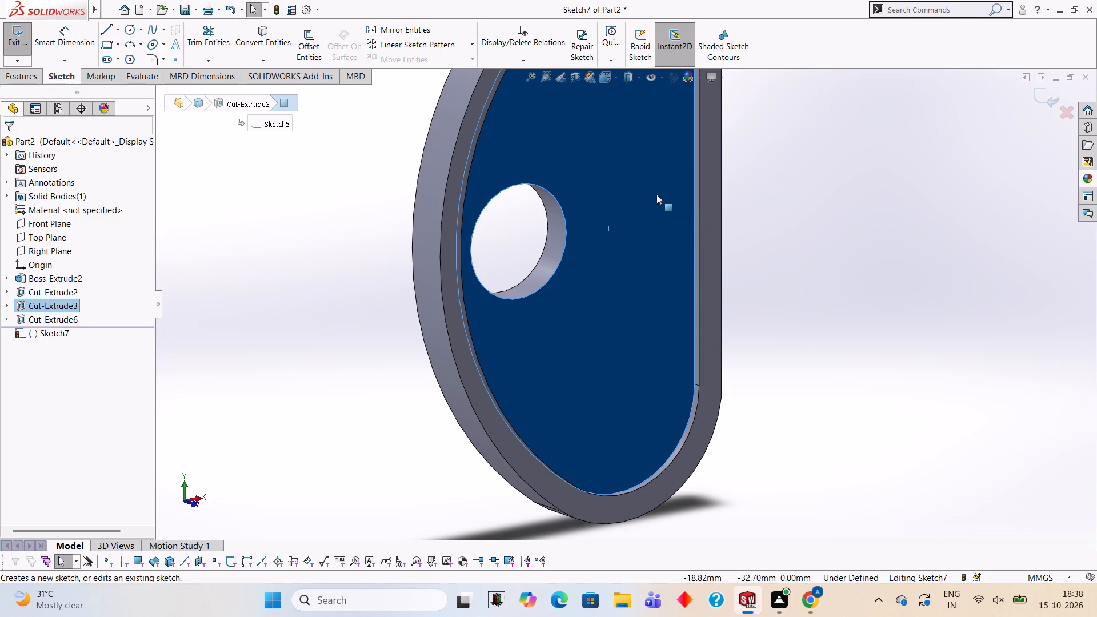
key(ctrl+8)
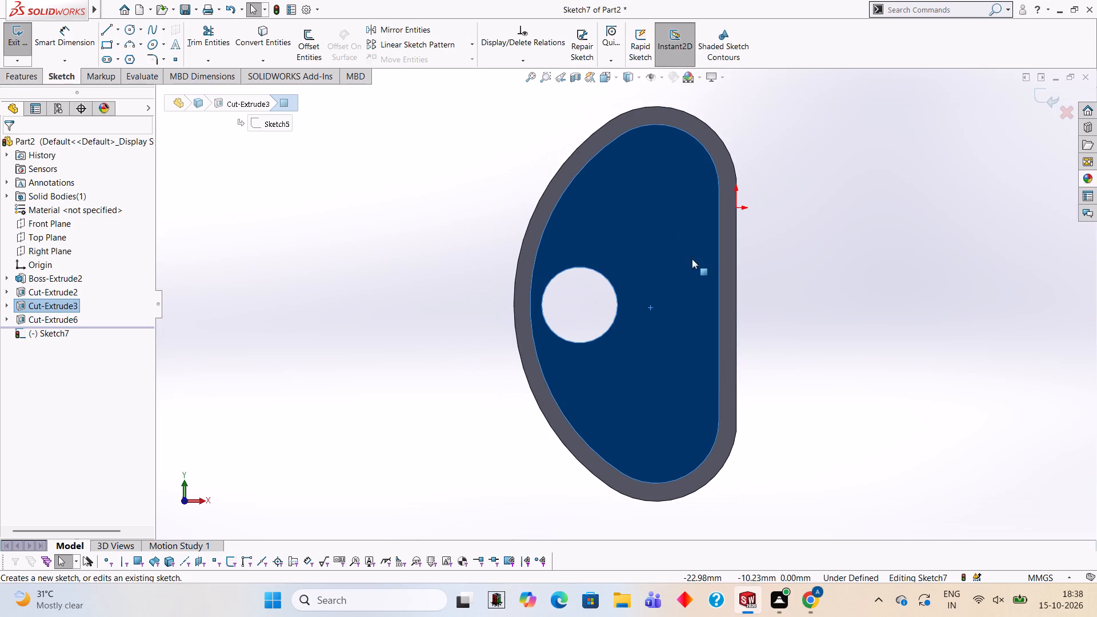
scroll(677, 181, down, 2)
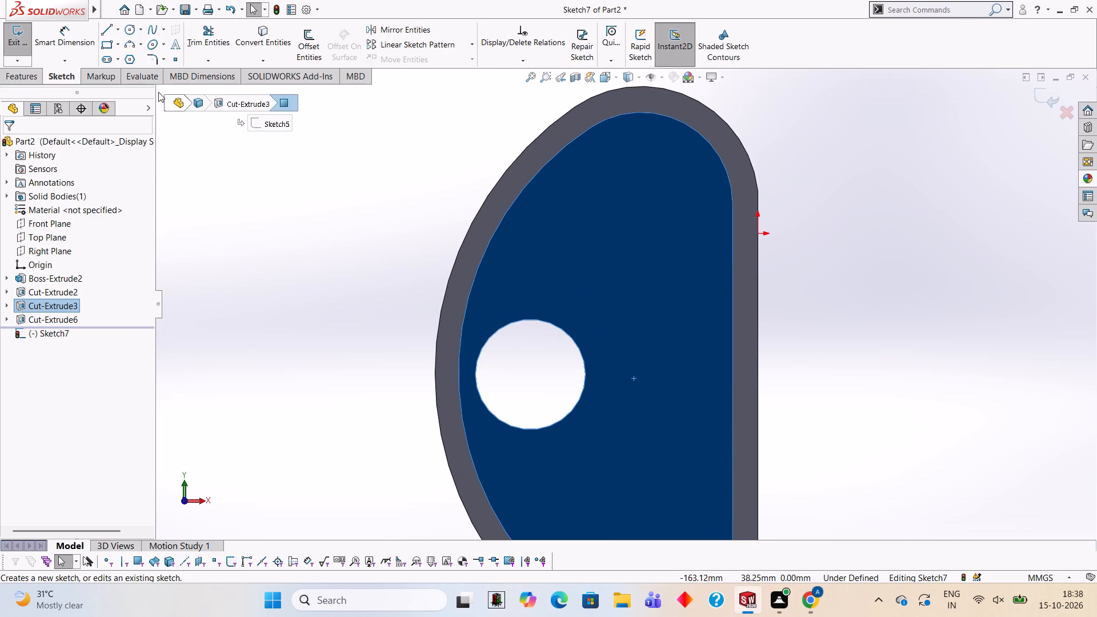
click(127, 24)
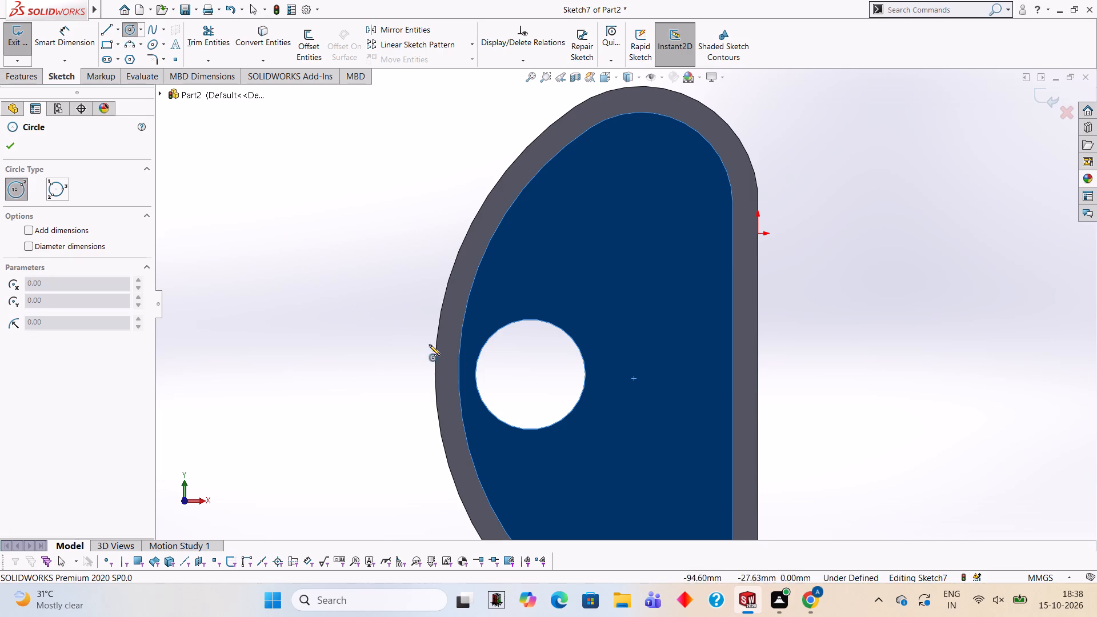
click(528, 374)
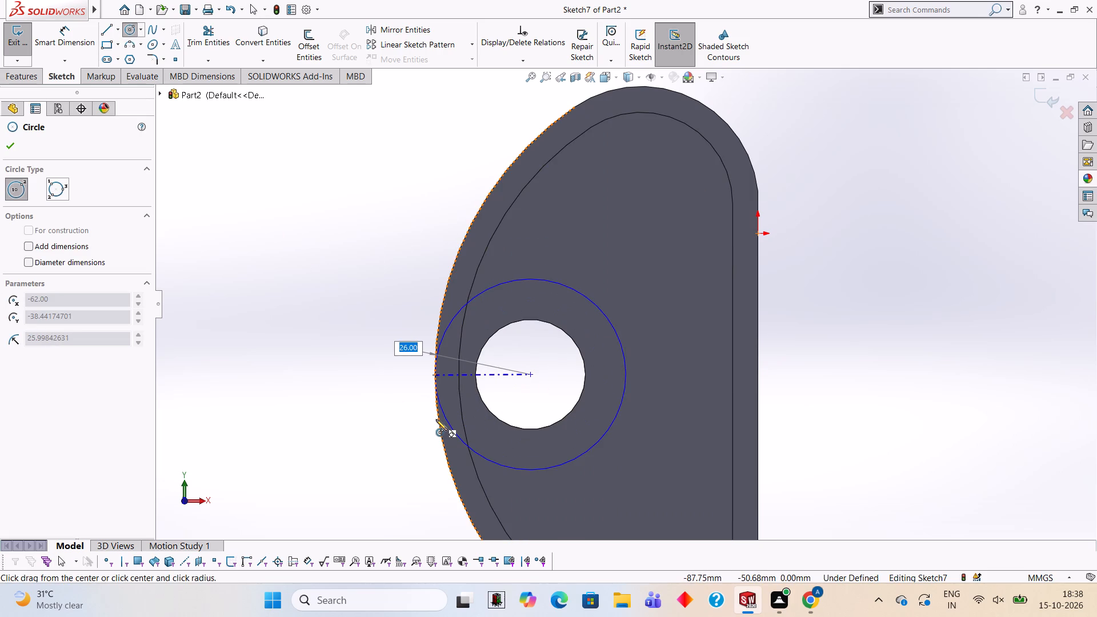
key(3)
key(4)
key(Return)
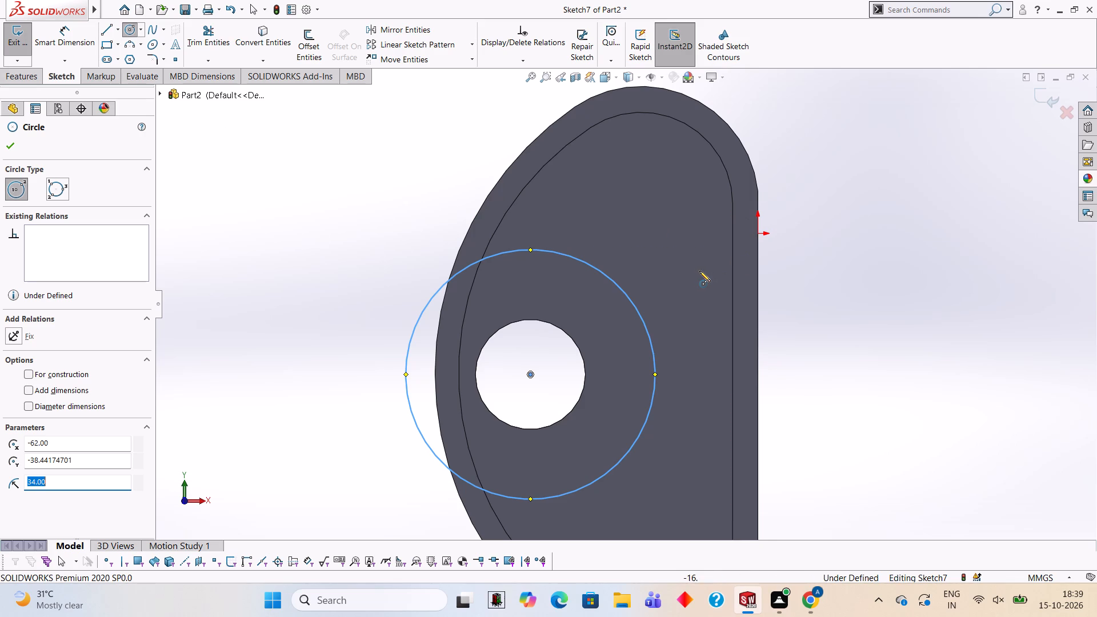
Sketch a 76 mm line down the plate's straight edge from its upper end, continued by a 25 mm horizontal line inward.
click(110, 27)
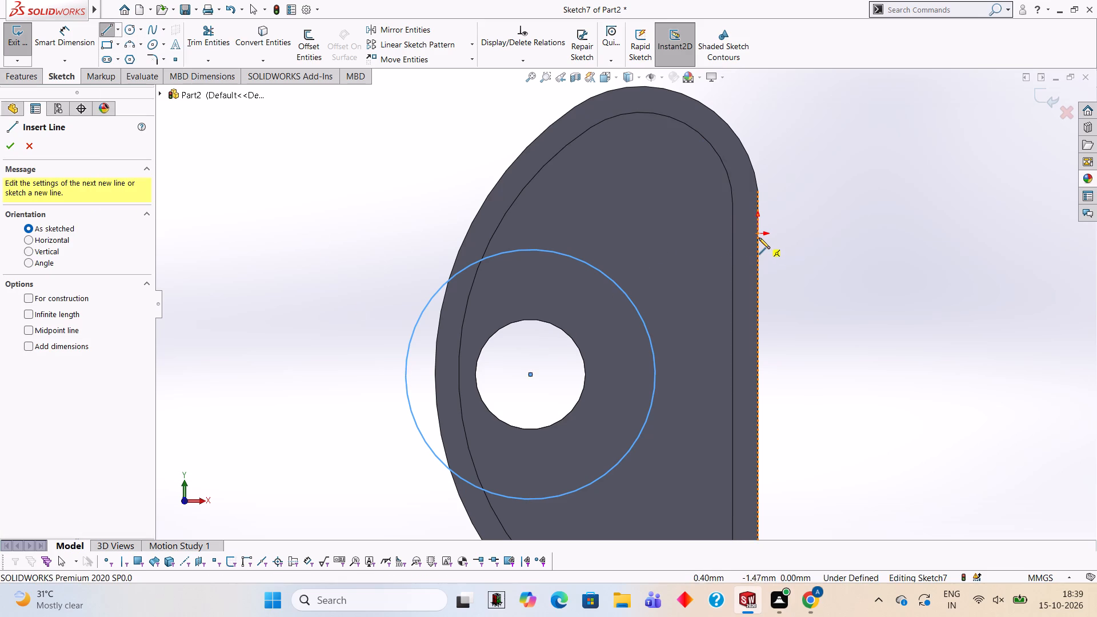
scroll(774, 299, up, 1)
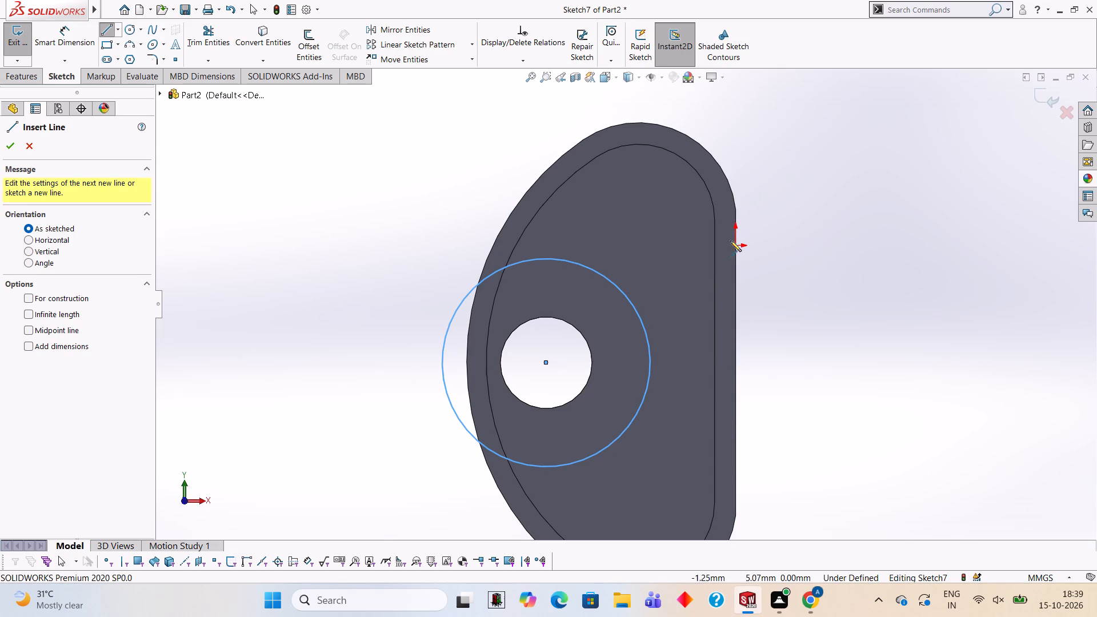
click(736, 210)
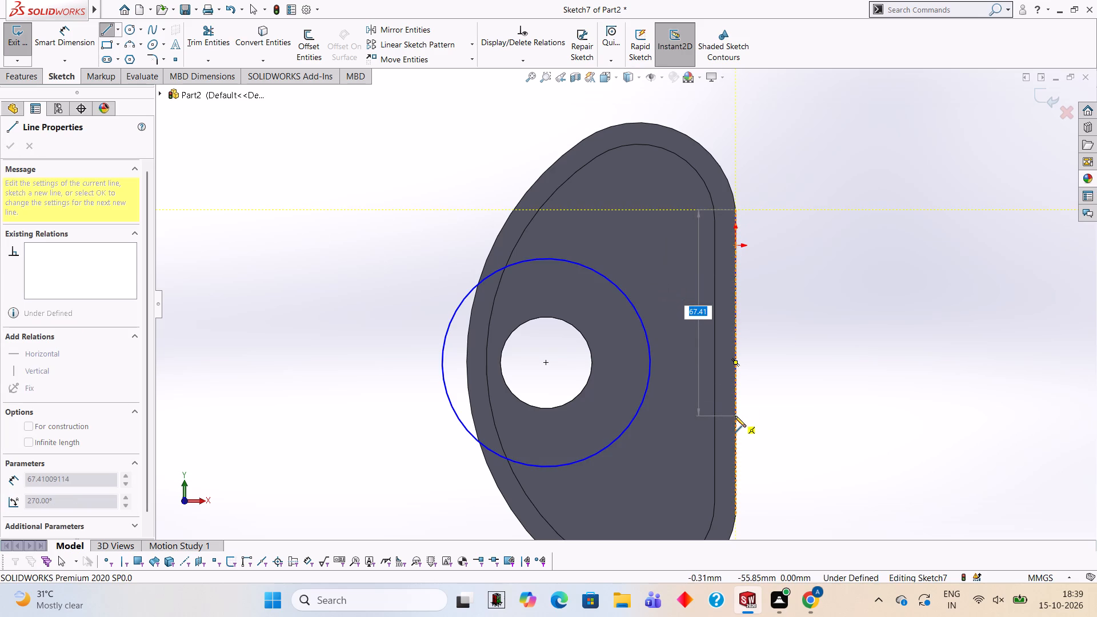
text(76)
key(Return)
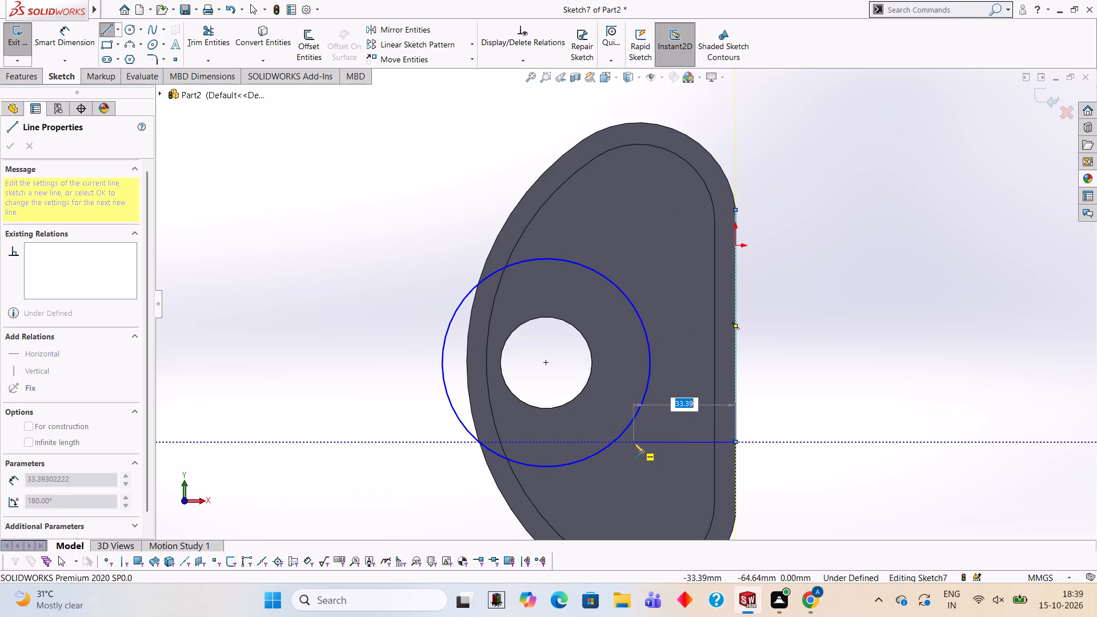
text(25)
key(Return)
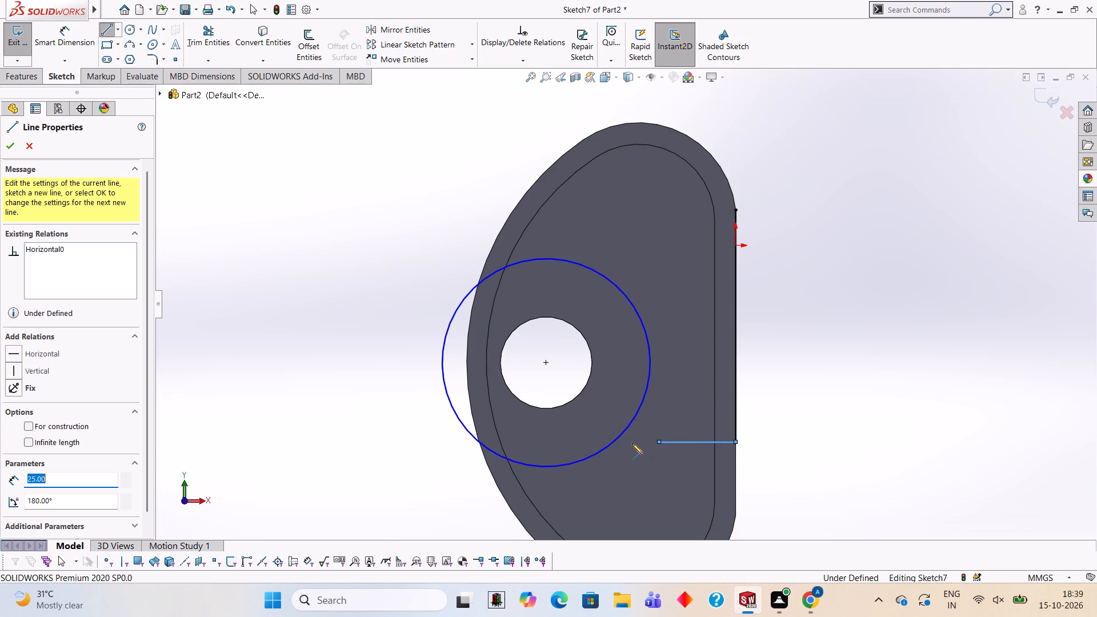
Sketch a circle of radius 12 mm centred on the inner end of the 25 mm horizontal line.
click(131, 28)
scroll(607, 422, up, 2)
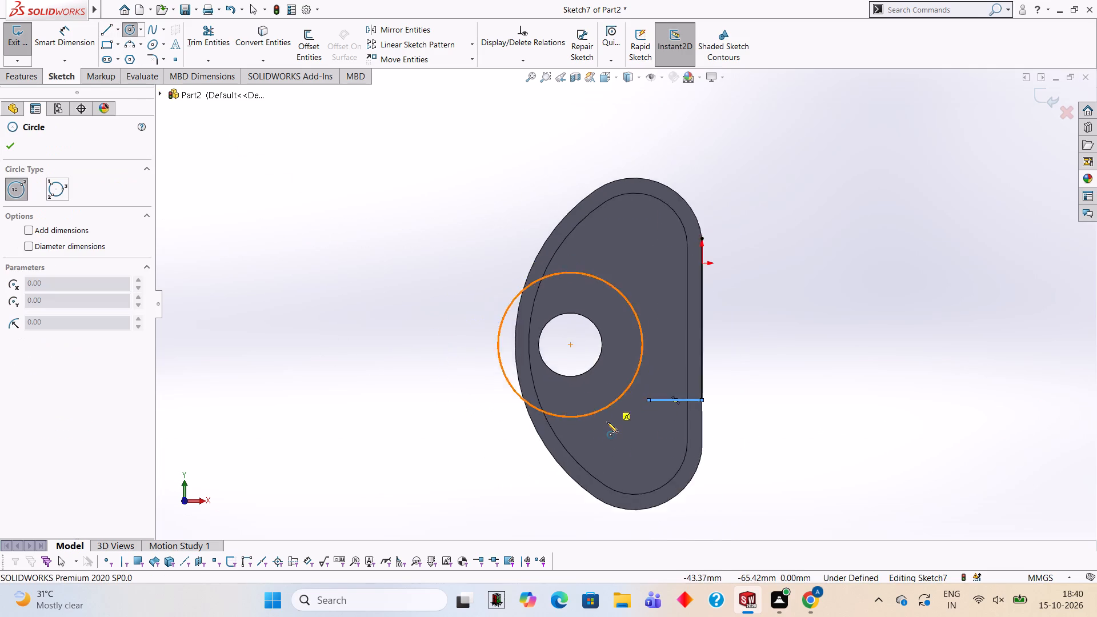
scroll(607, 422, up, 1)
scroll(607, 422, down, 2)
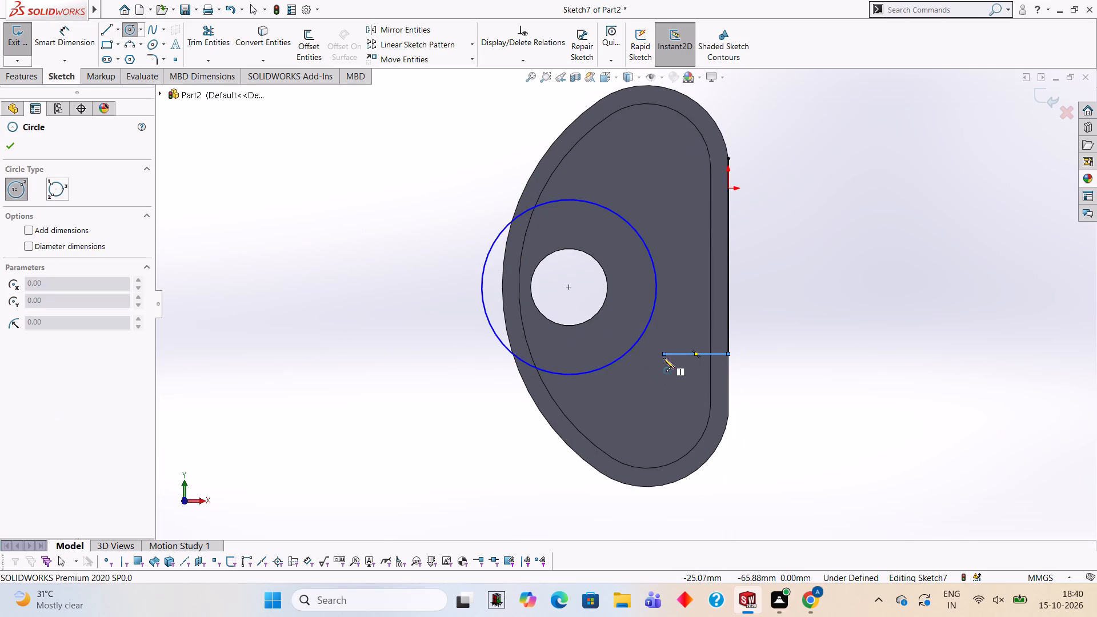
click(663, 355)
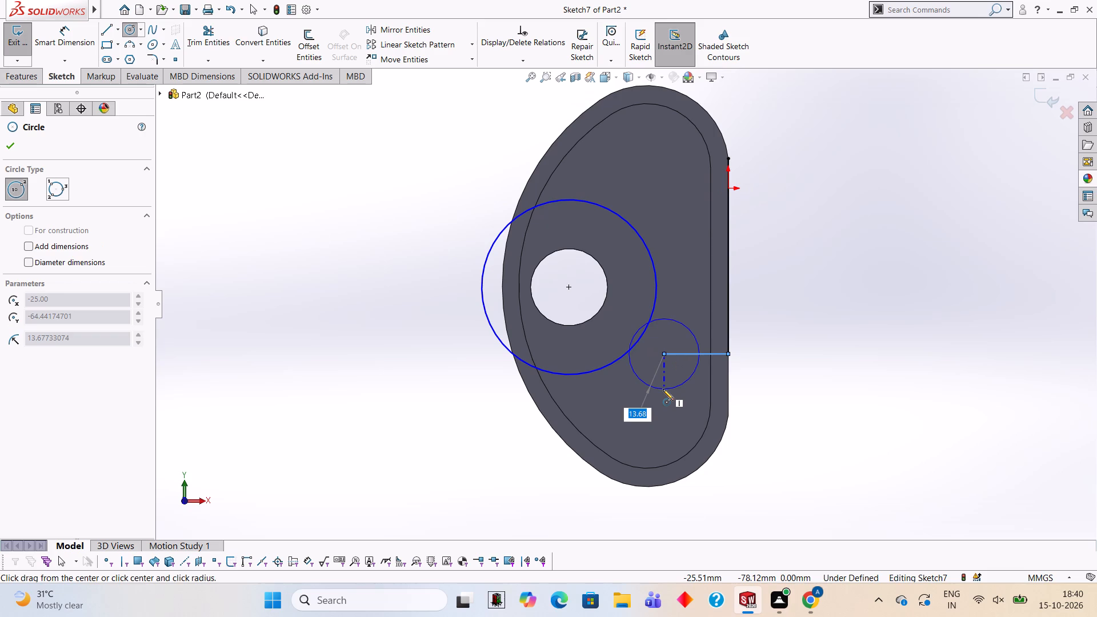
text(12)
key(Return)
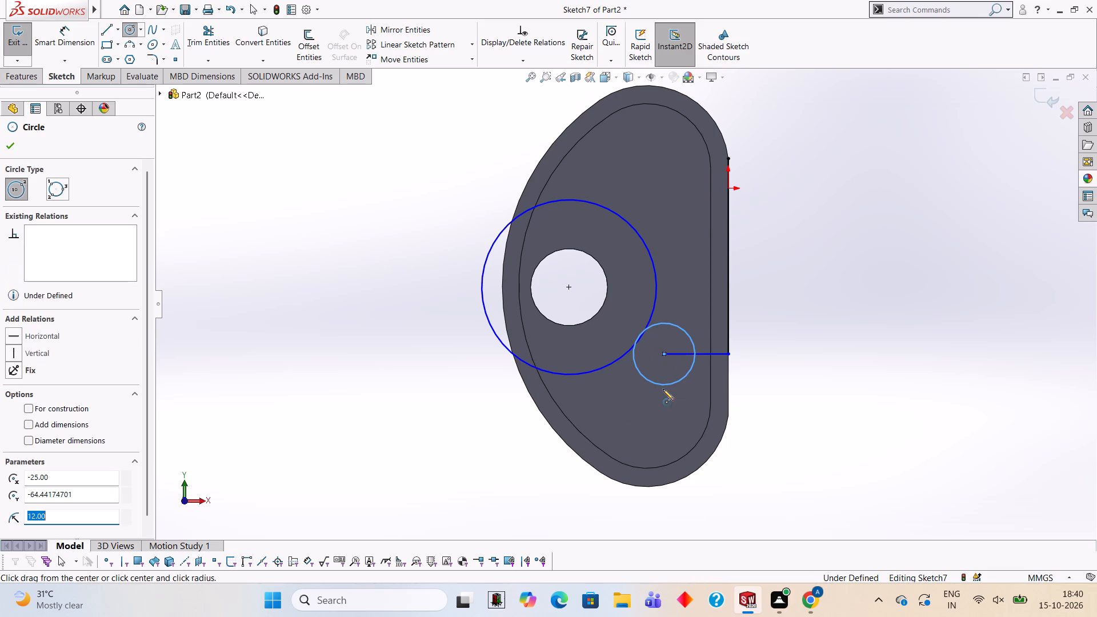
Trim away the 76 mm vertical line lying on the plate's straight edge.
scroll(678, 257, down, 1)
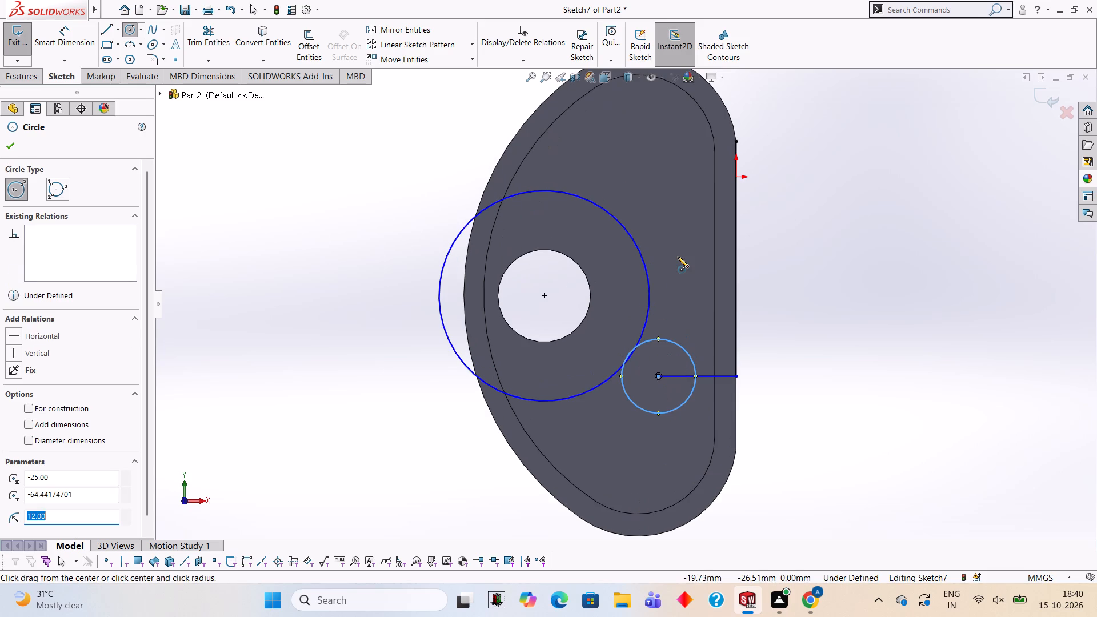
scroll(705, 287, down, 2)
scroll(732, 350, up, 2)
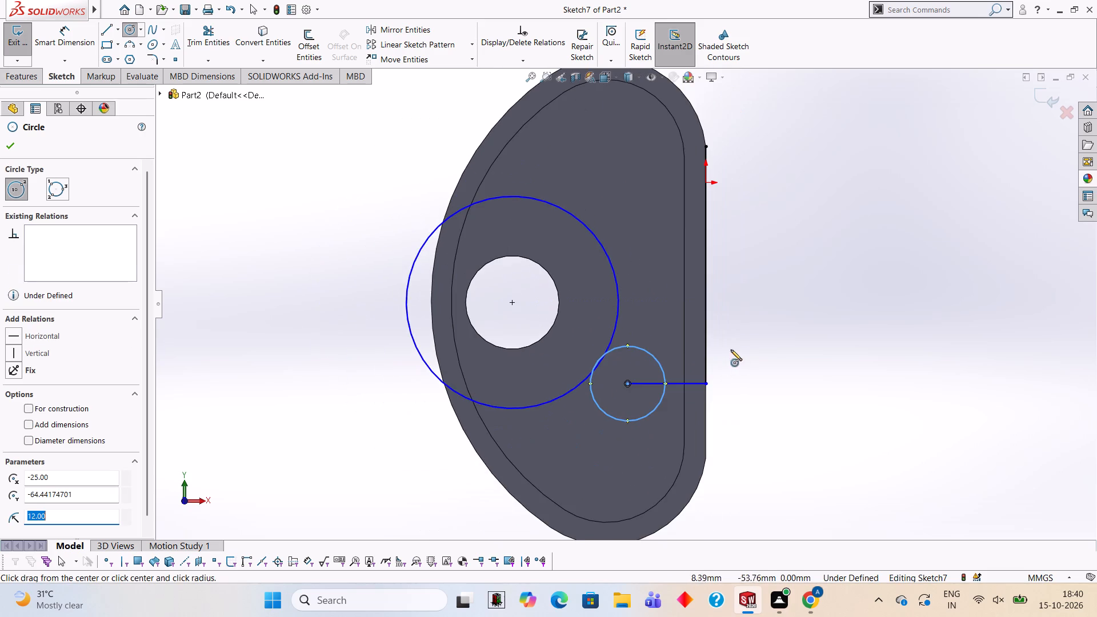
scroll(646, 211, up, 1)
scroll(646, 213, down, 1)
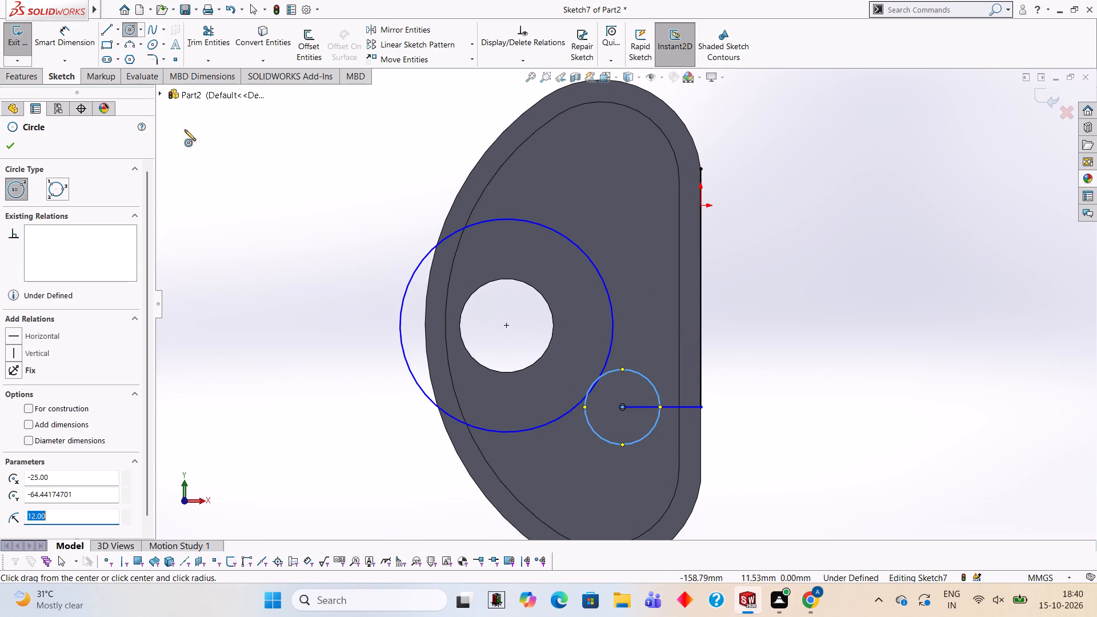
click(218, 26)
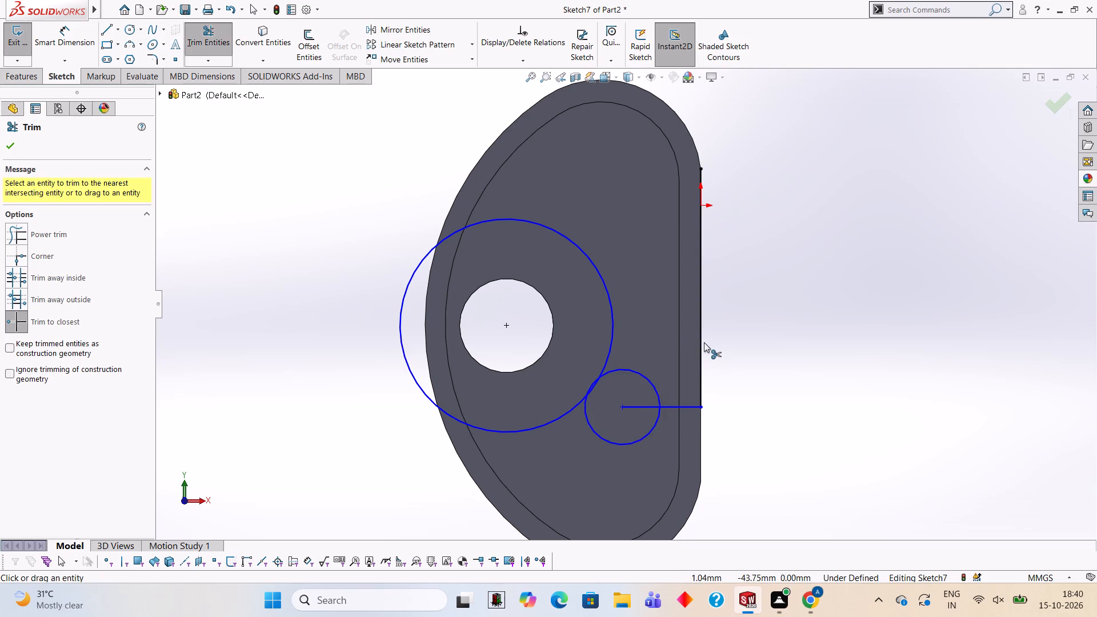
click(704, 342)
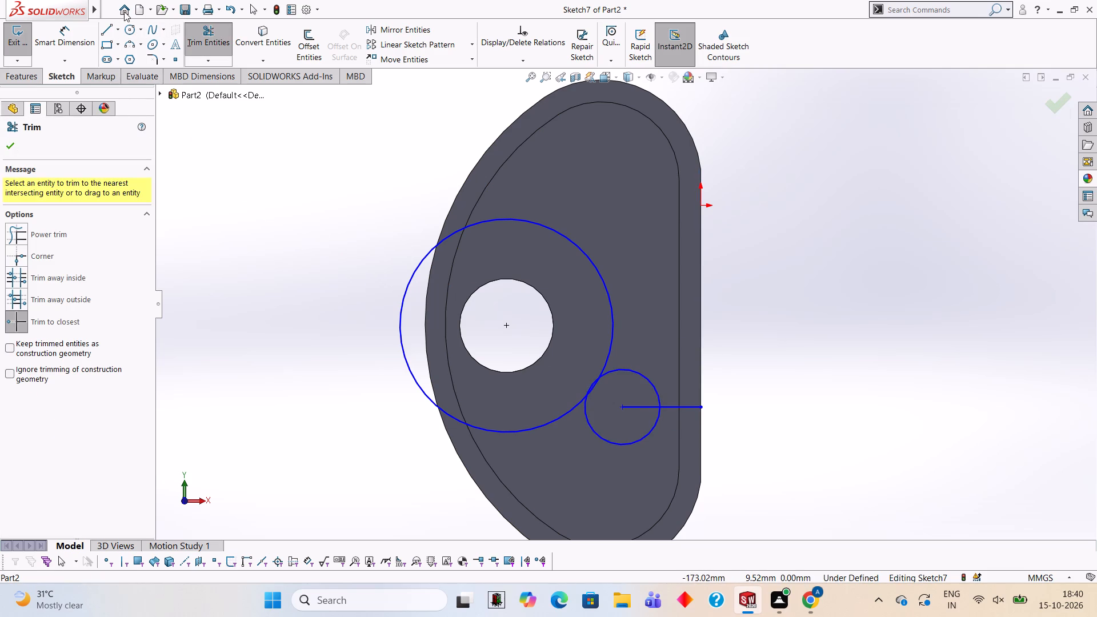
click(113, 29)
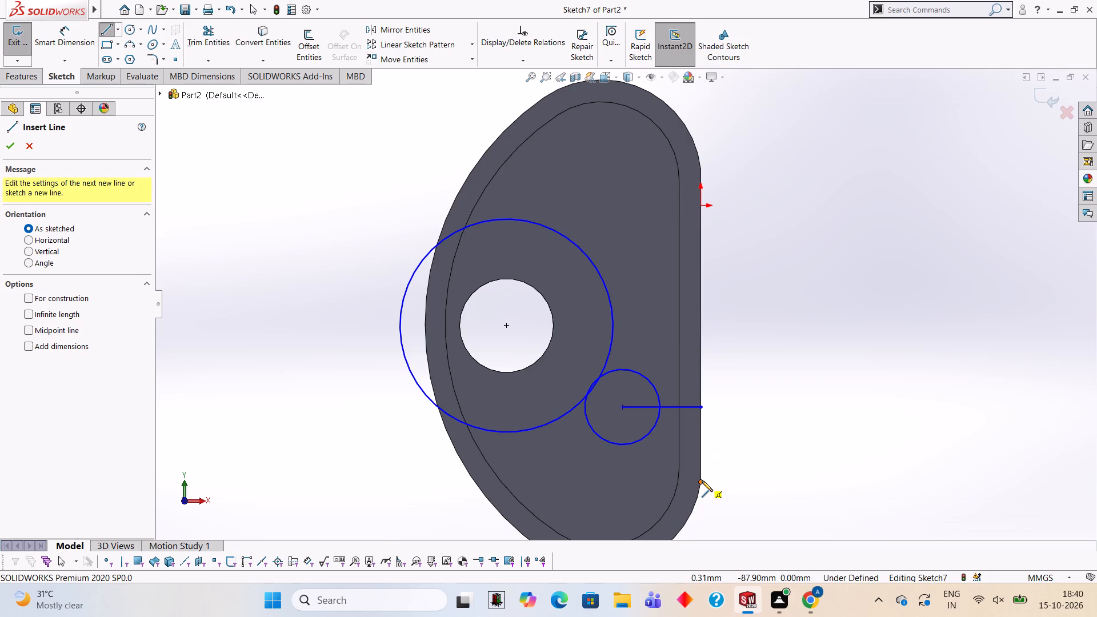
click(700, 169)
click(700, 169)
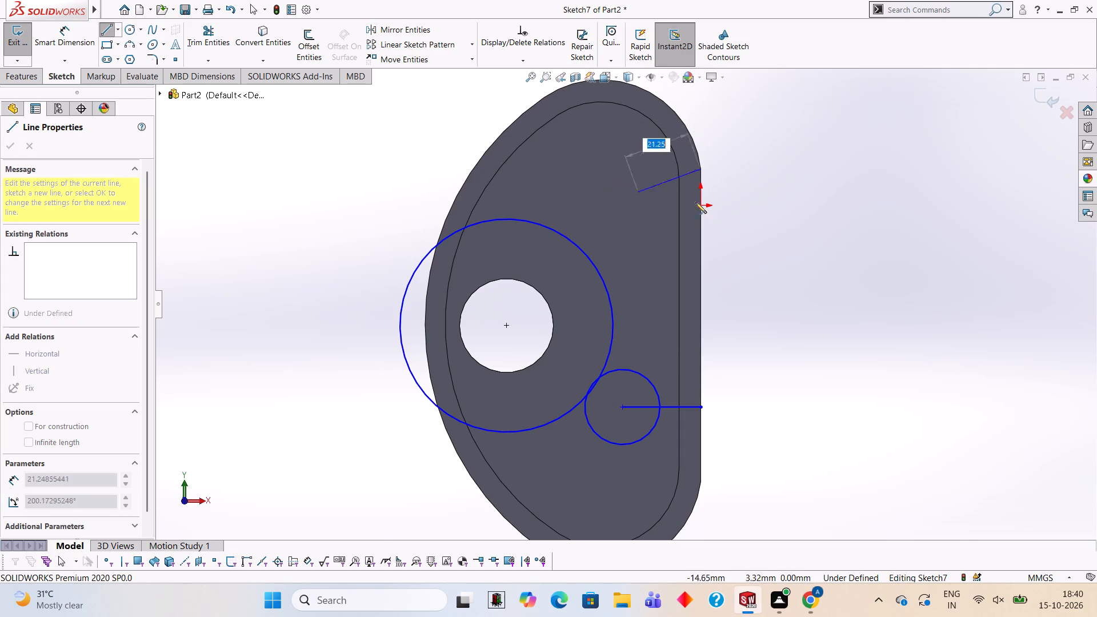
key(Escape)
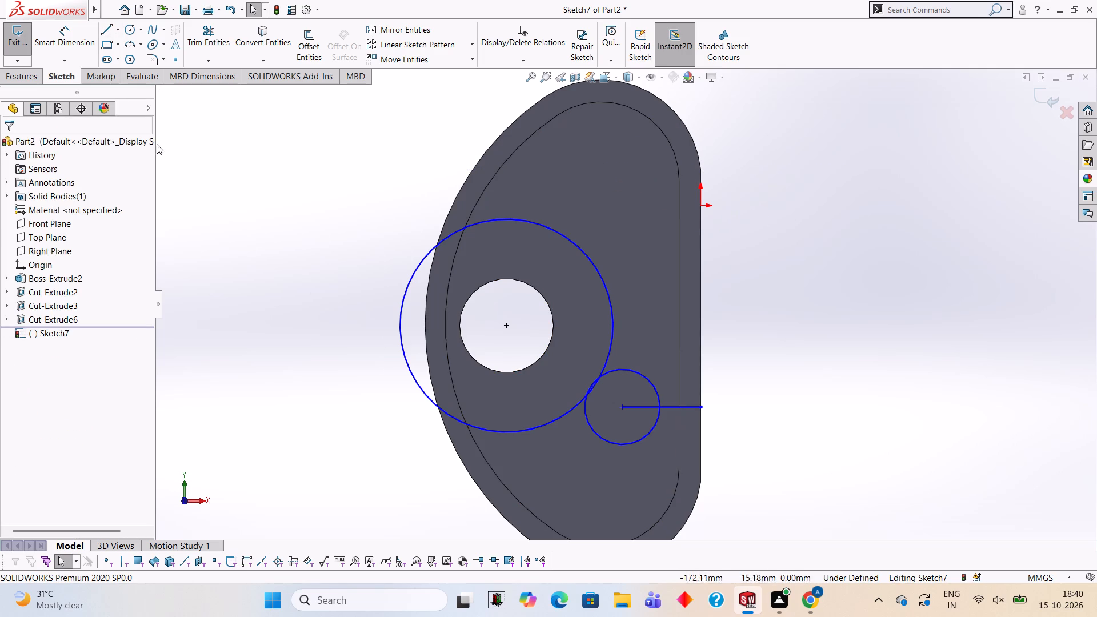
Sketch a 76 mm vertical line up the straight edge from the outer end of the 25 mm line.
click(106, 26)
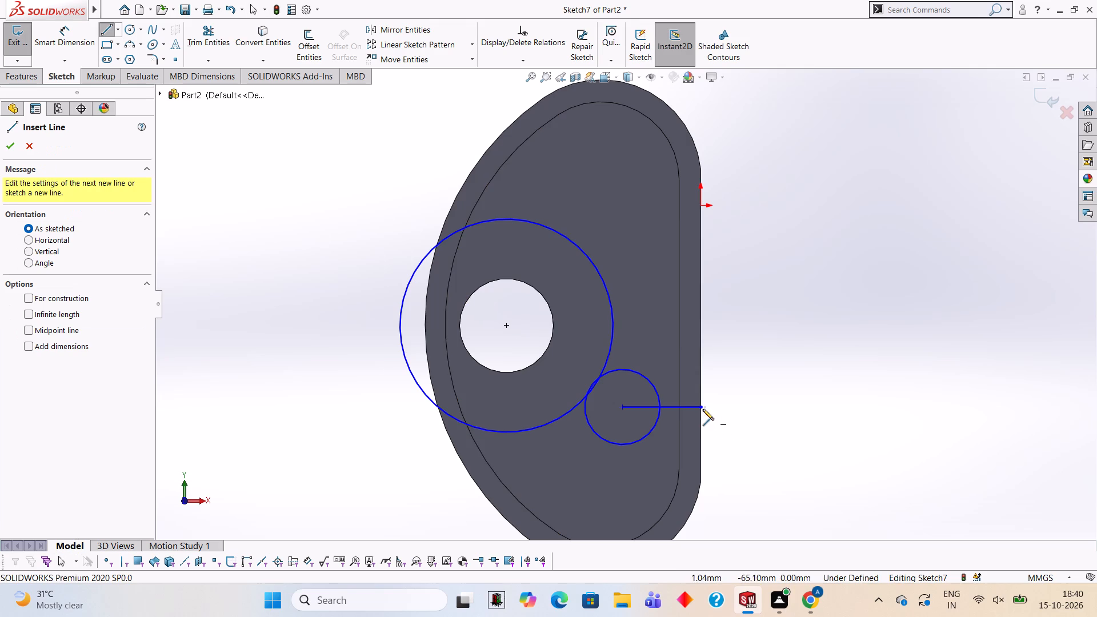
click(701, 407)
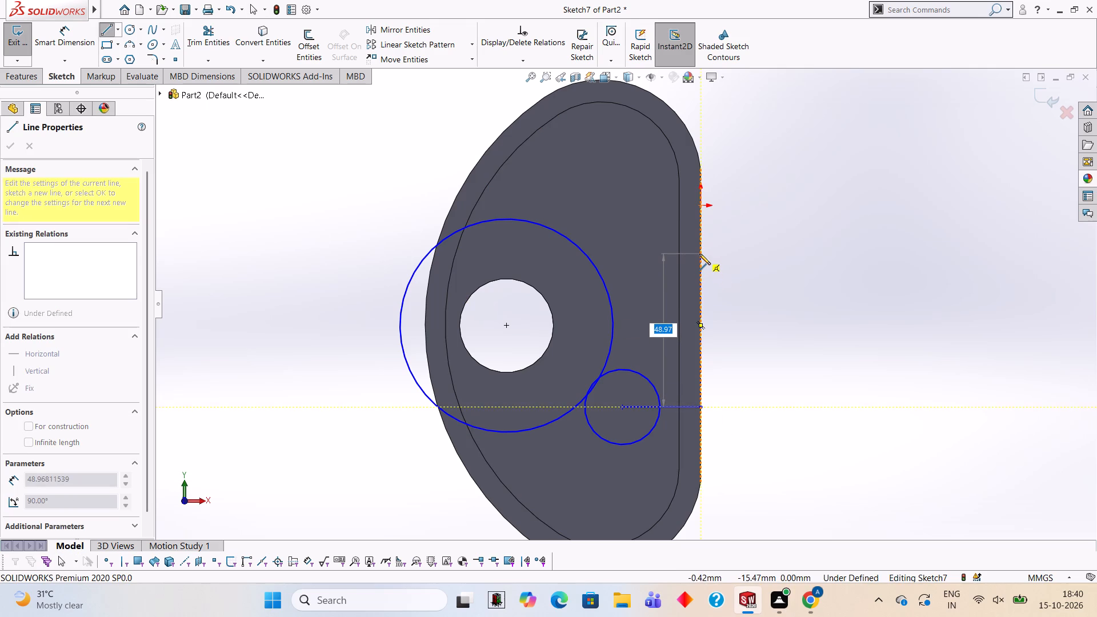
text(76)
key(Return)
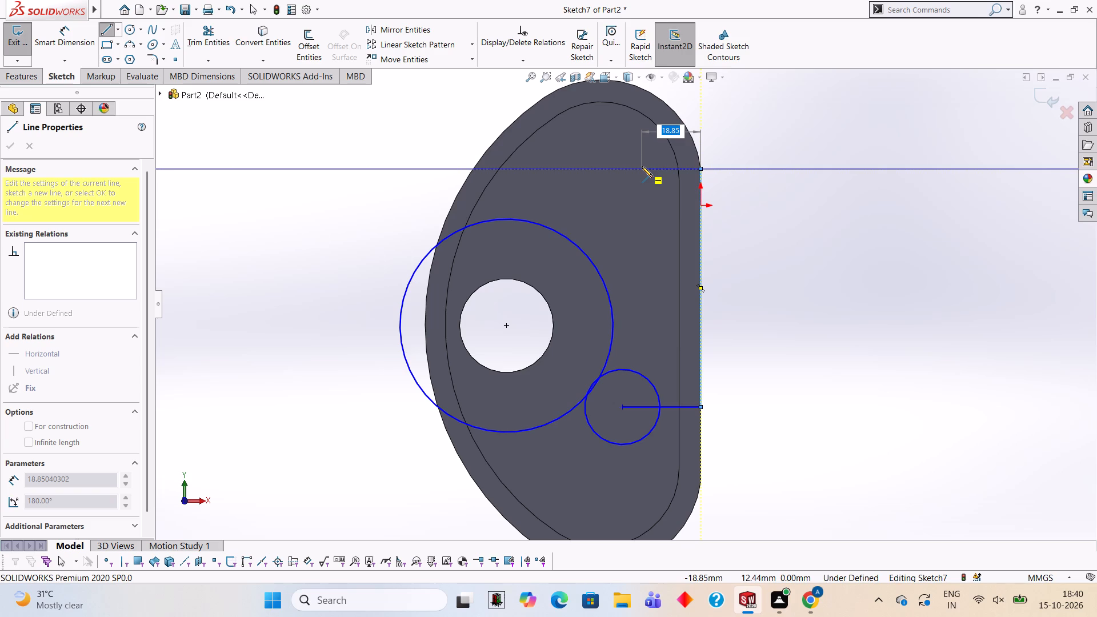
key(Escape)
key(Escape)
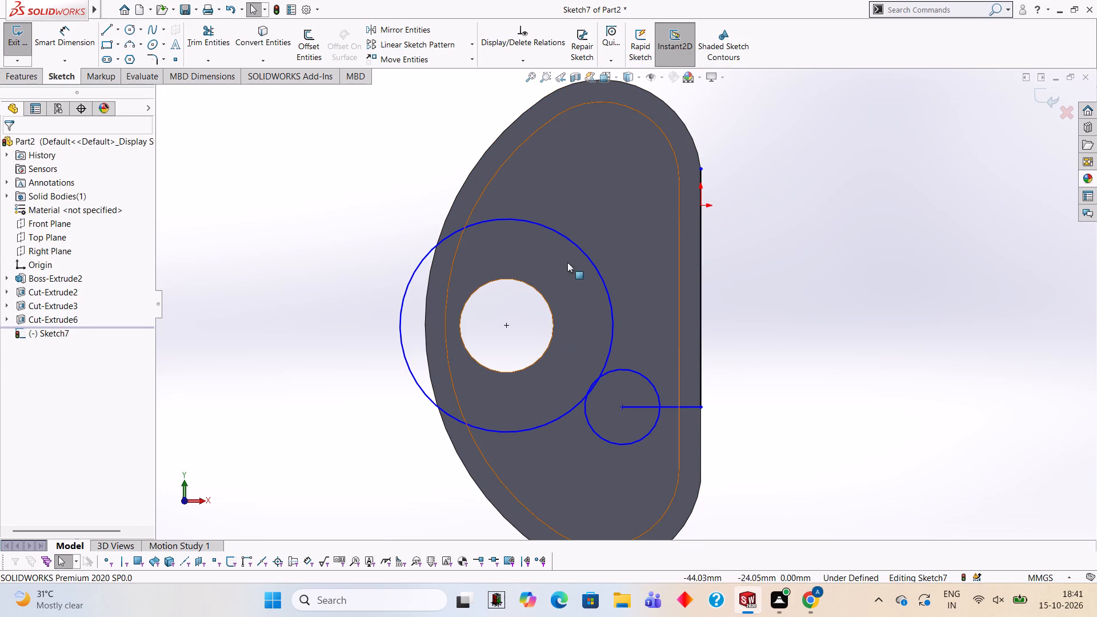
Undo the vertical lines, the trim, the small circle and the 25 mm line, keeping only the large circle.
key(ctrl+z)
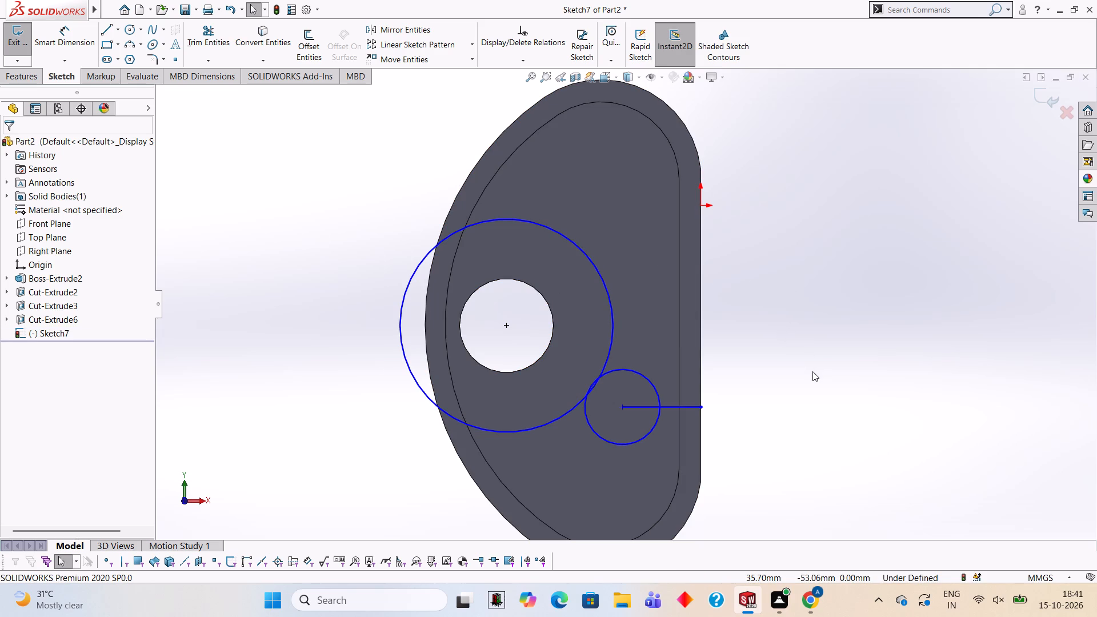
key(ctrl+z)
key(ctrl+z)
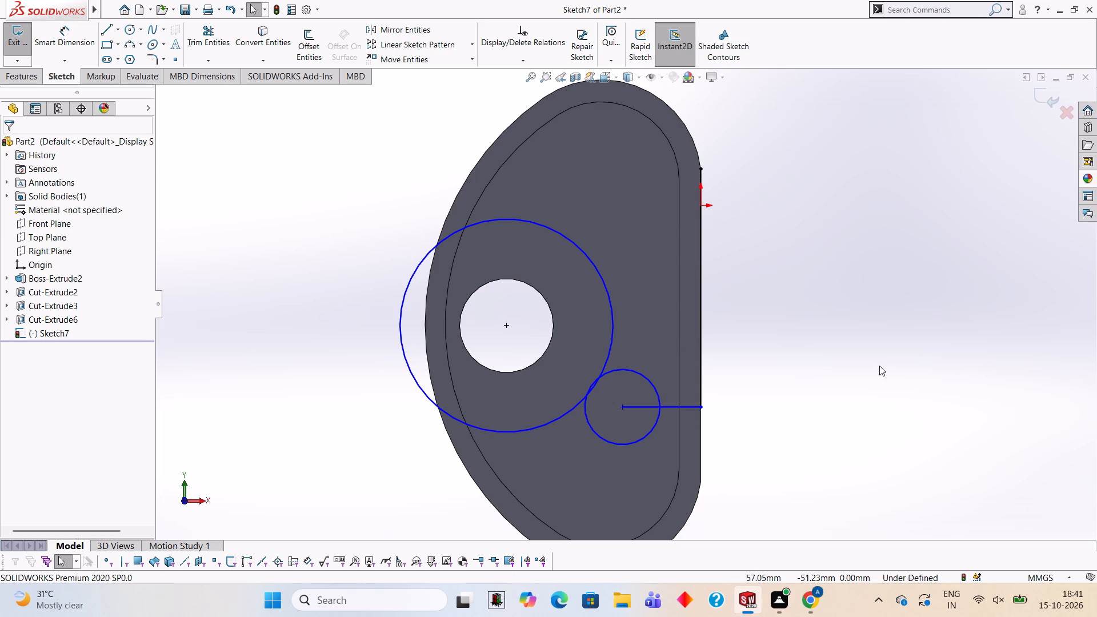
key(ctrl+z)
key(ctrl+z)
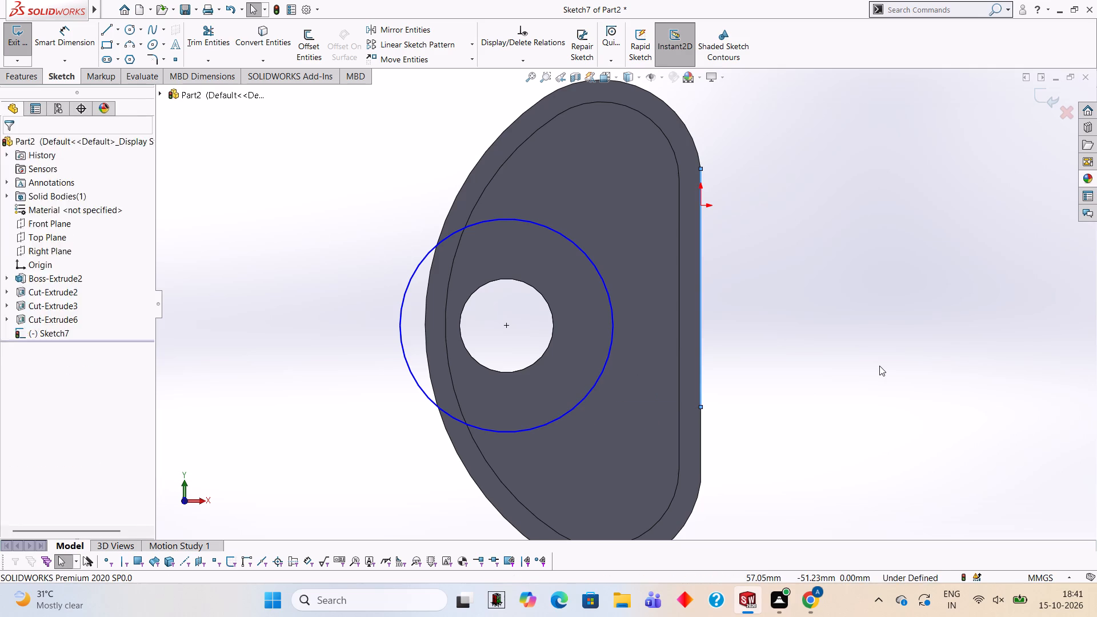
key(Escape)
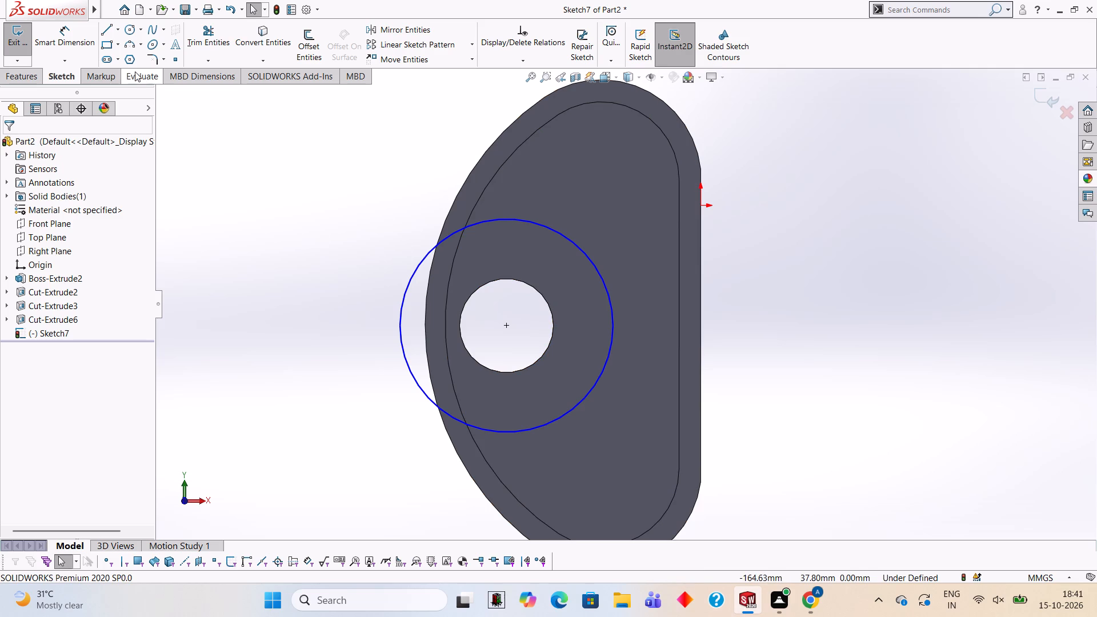
Sketch a 38 mm line up the straight edge from its midpoint, continued by a 25 mm horizontal line inward.
click(105, 30)
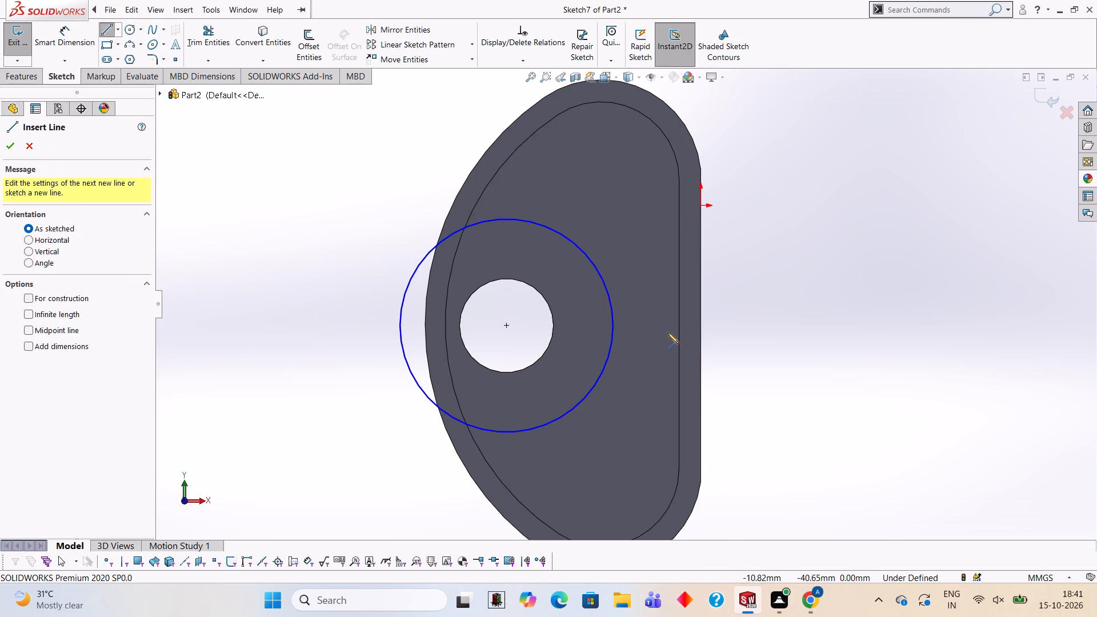
click(700, 326)
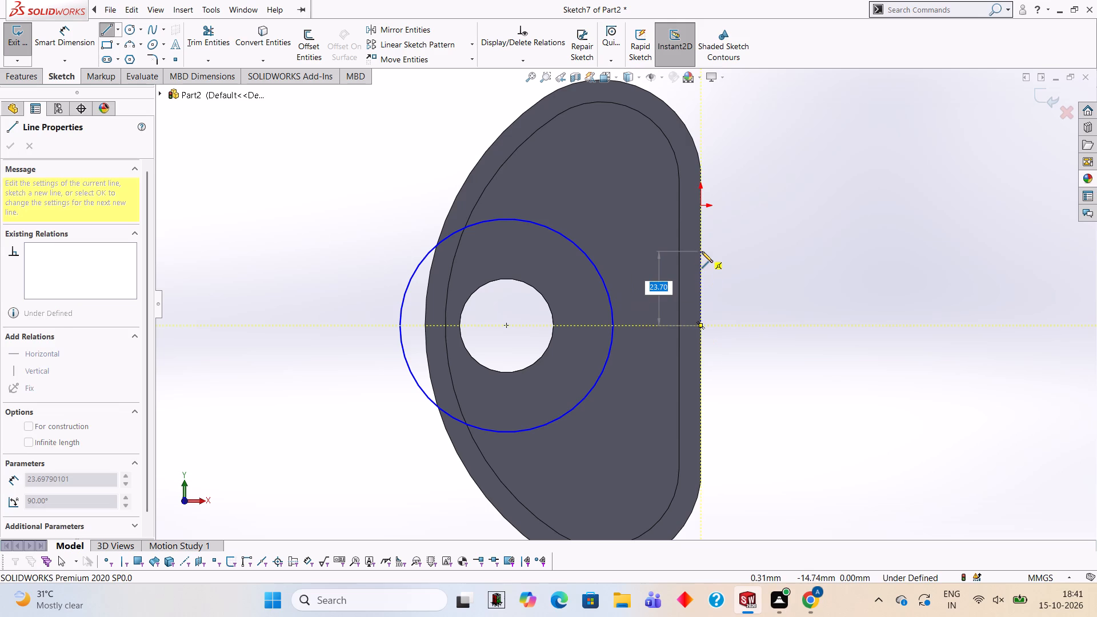
key(3)
key(8)
key(Return)
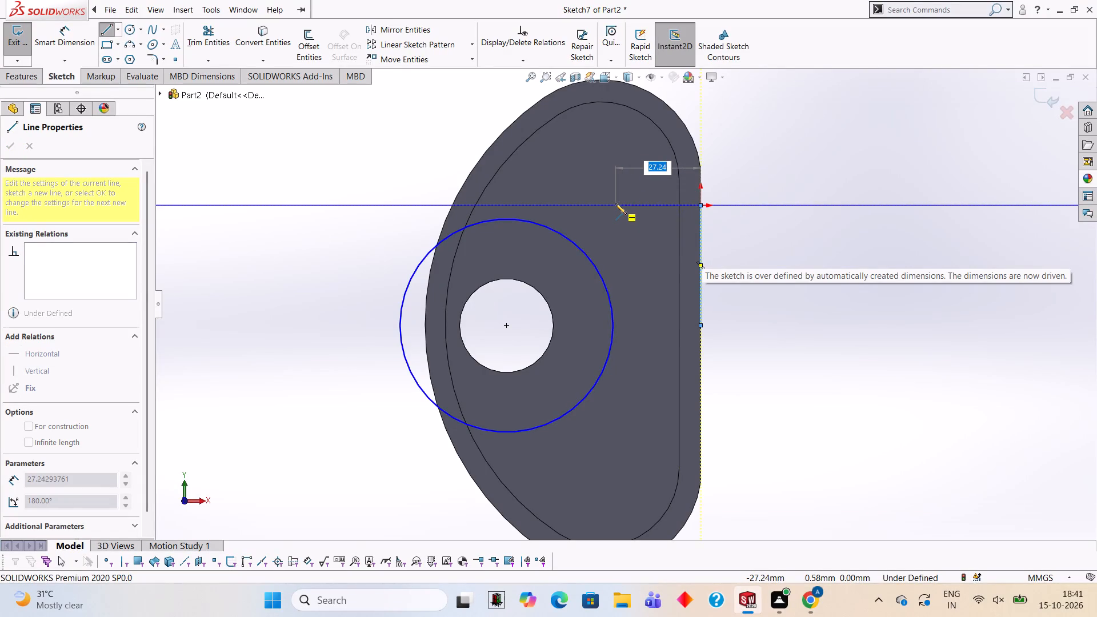
text(25)
key(Return)
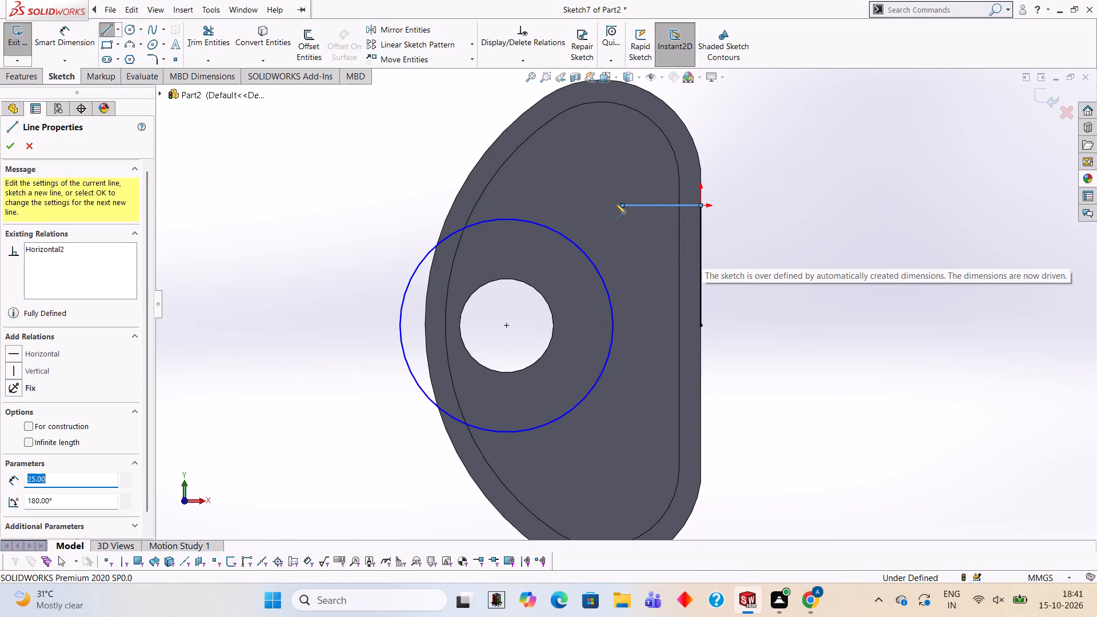
key(Escape)
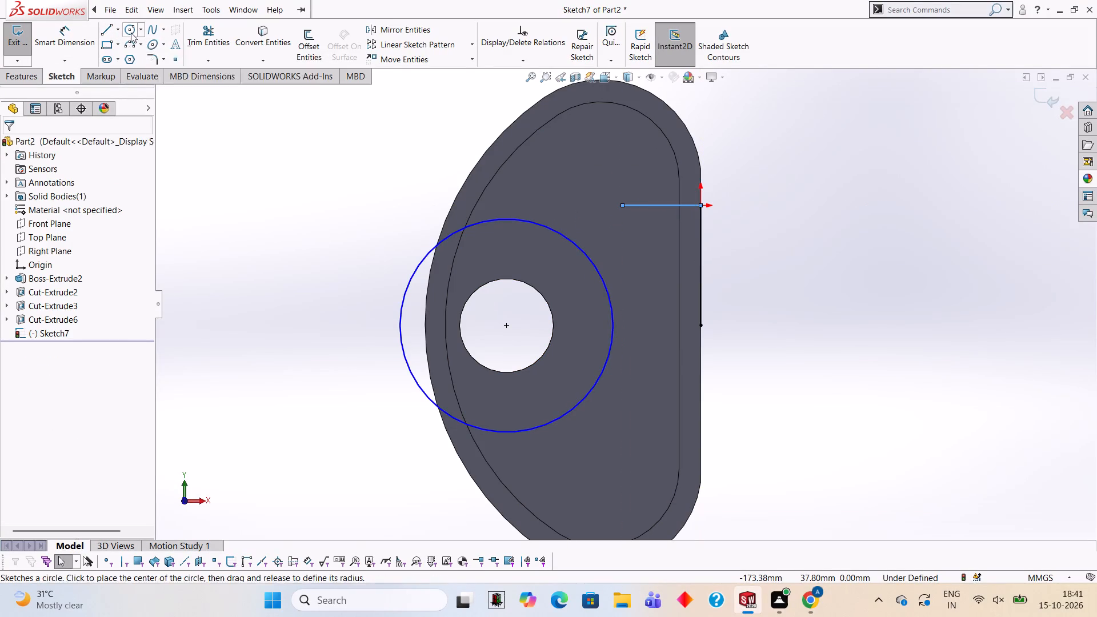
Sketch a 38 mm line down the straight edge from its midpoint, continued by a 25 mm horizontal line inward.
click(109, 26)
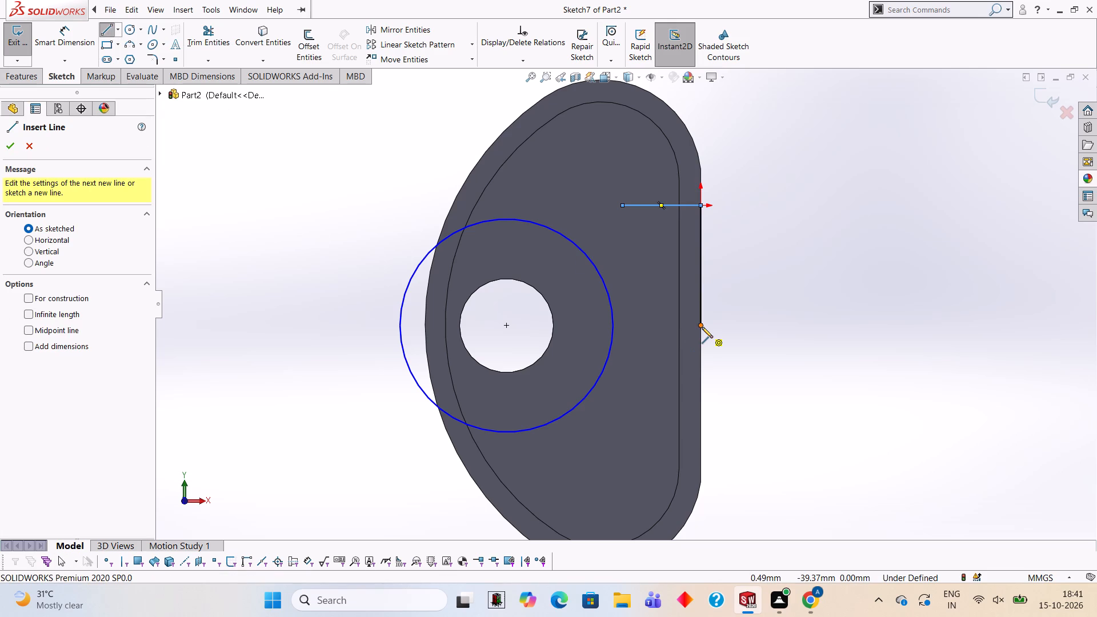
click(701, 324)
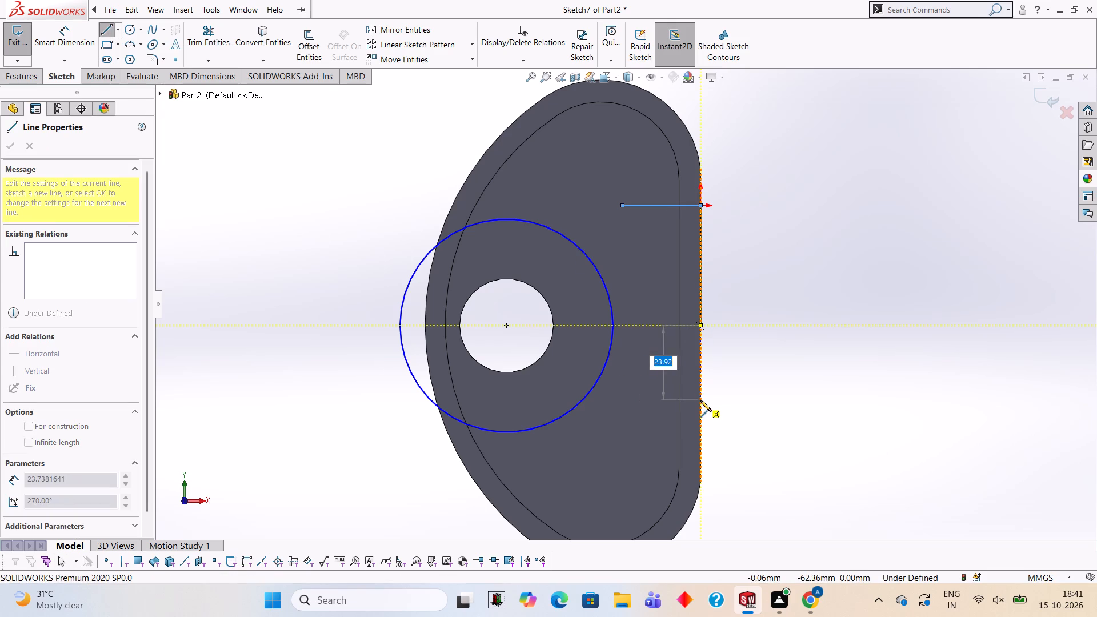
text(38)
key(Return)
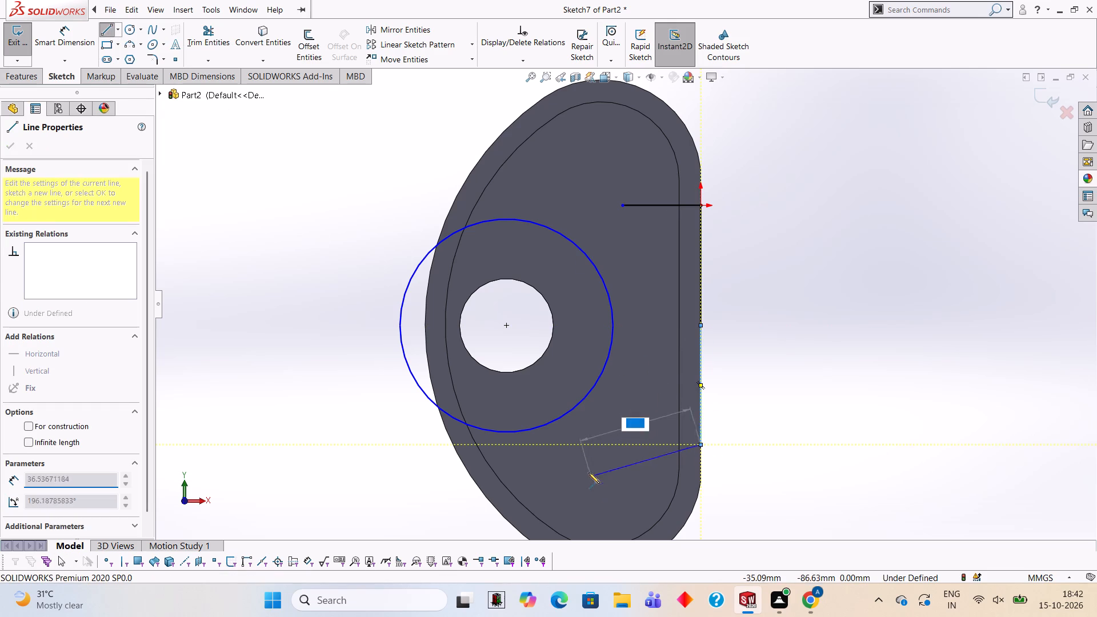
text(25)
key(Return)
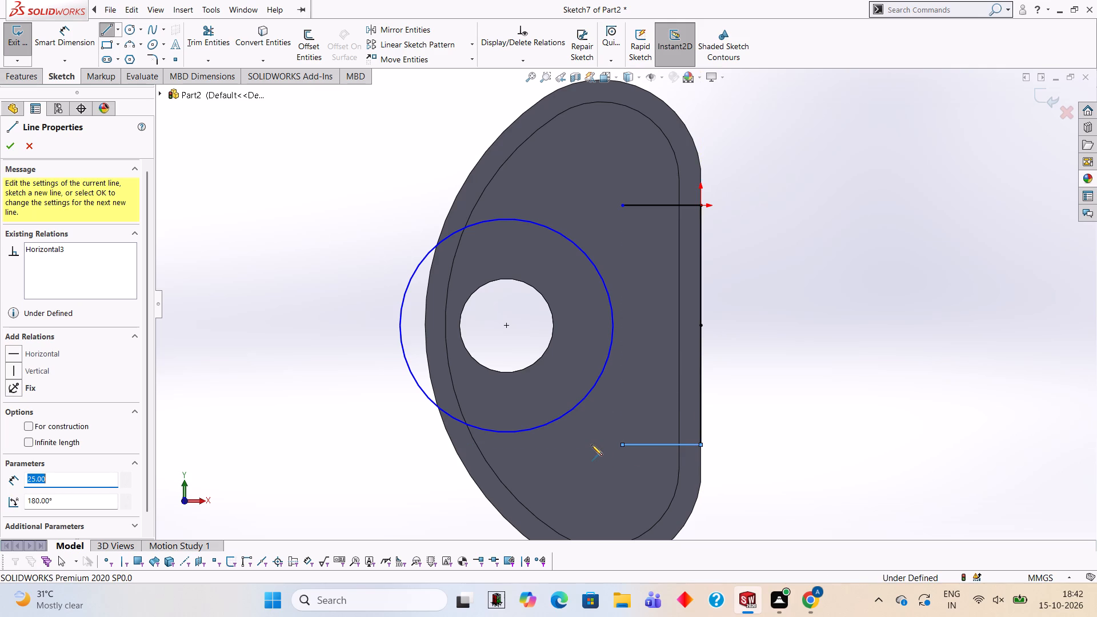
key(Escape)
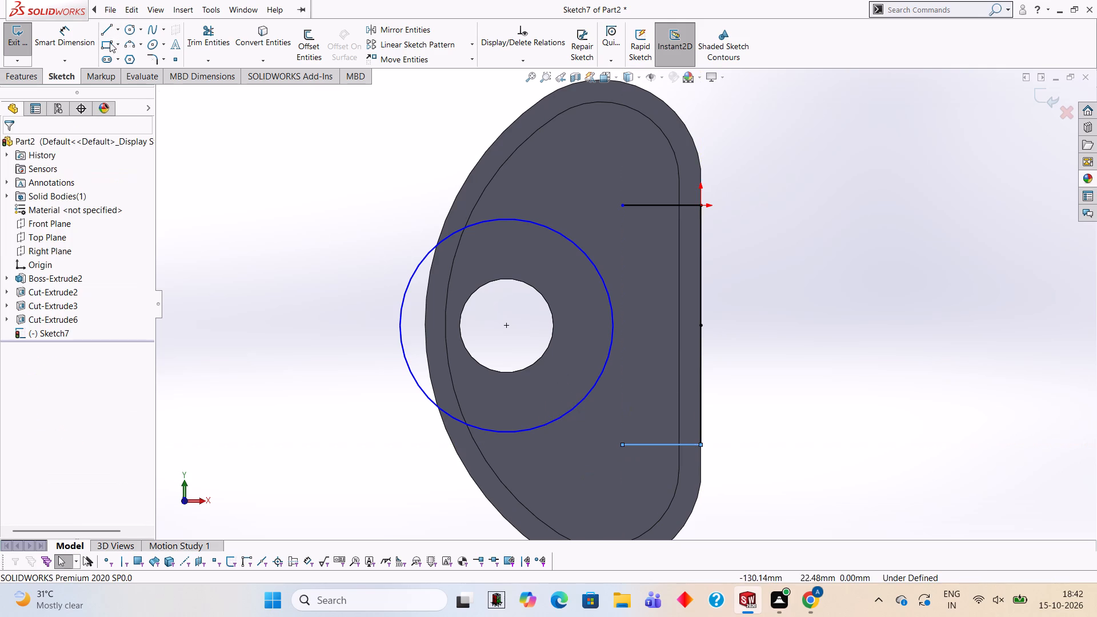
Sketch a circle of 12 mm radius centred on the inner end of the upper 25 mm line.
click(131, 29)
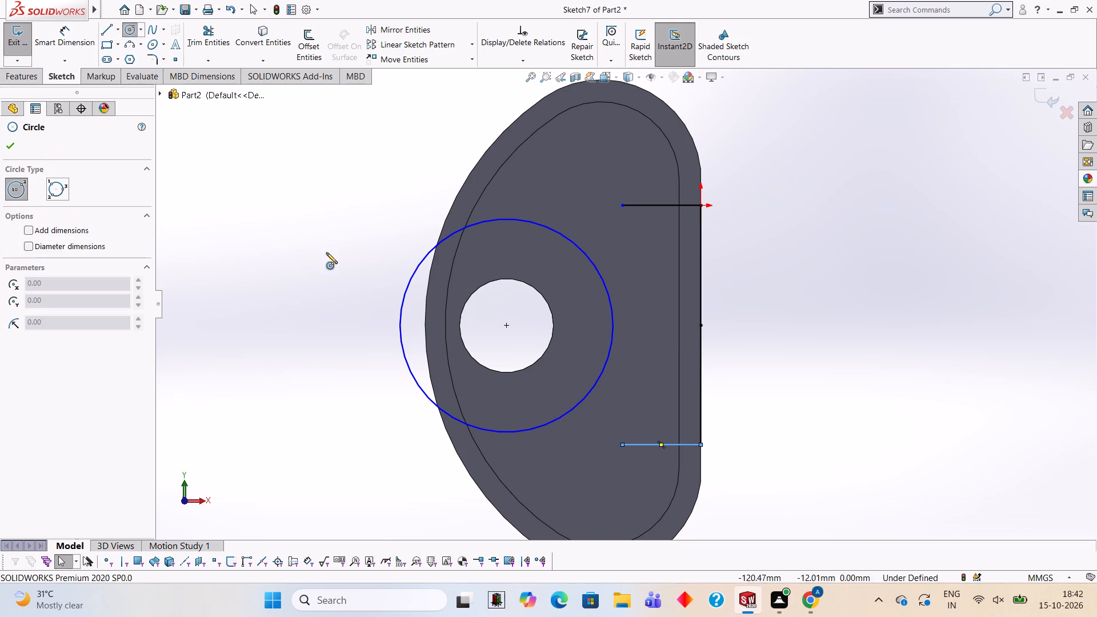
click(622, 207)
text(12)
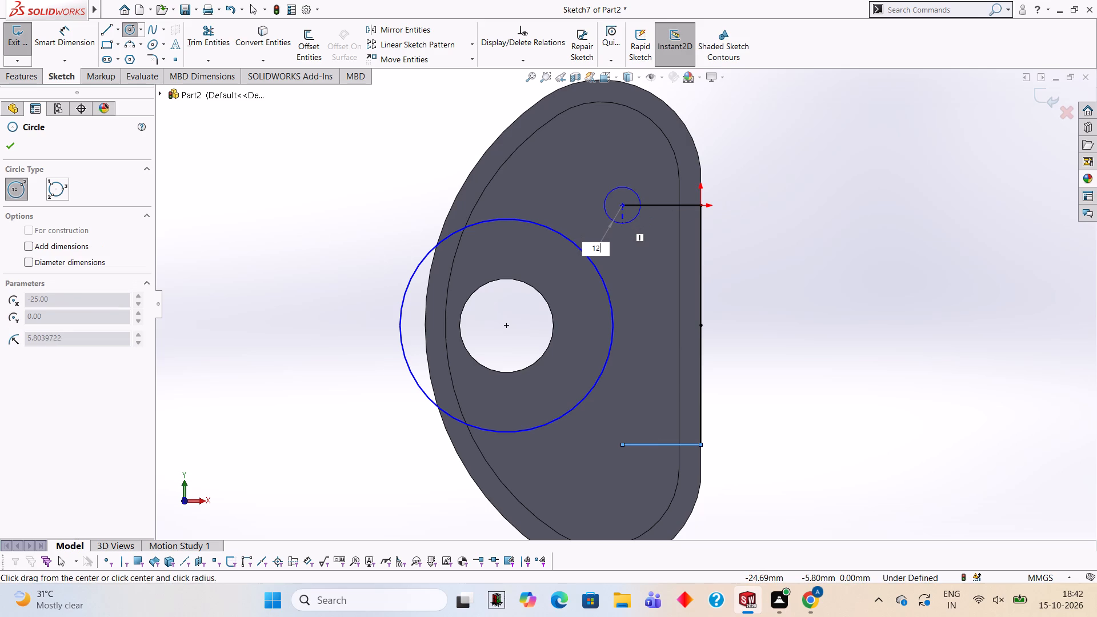
key(Return)
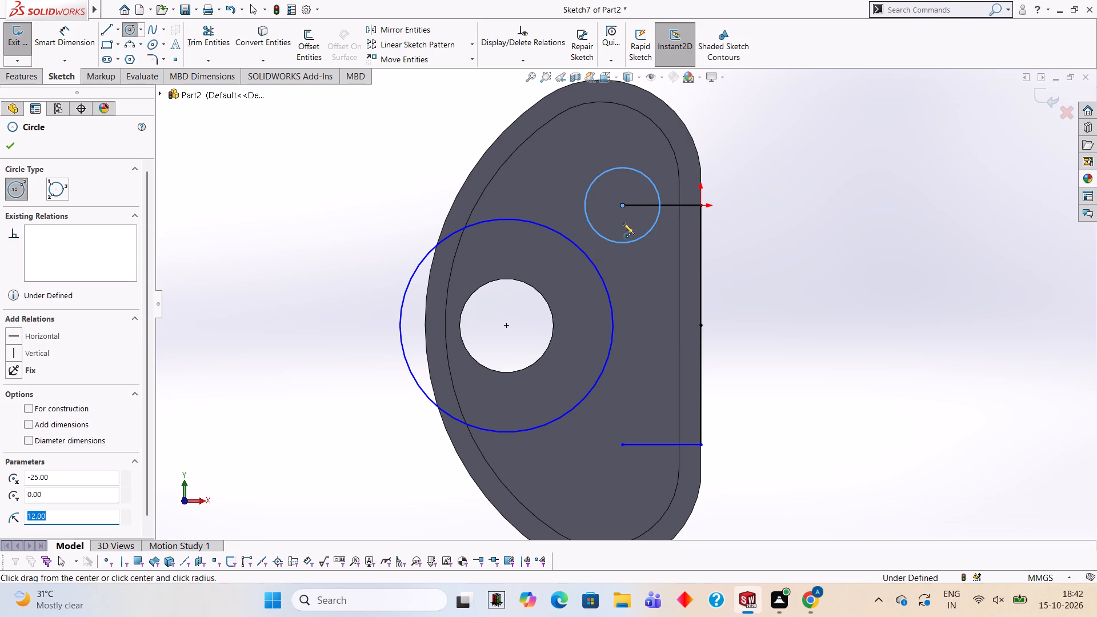
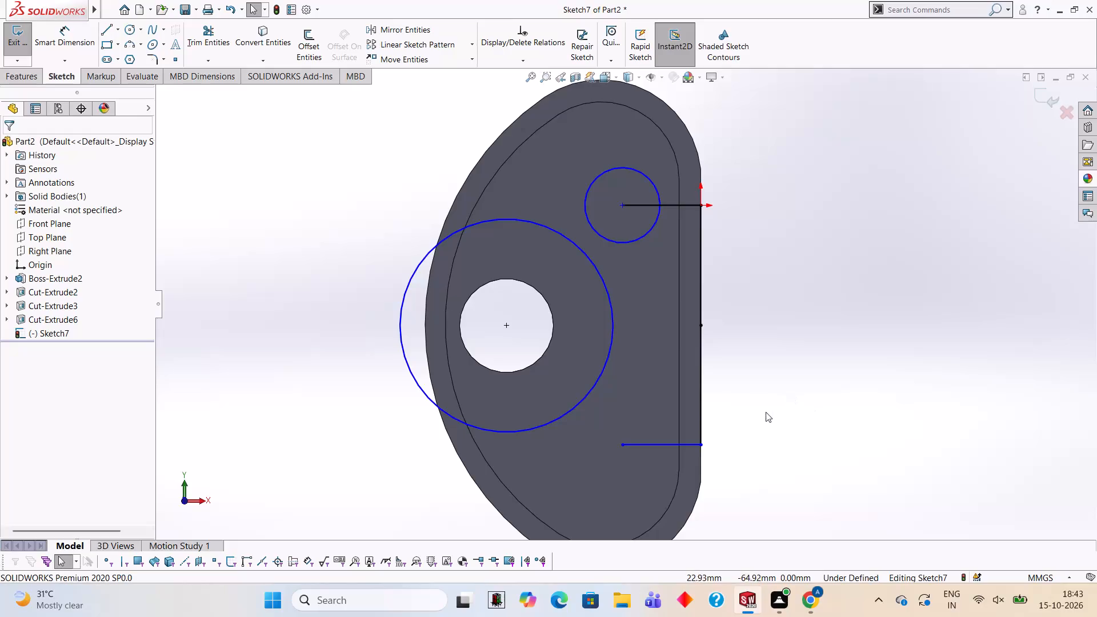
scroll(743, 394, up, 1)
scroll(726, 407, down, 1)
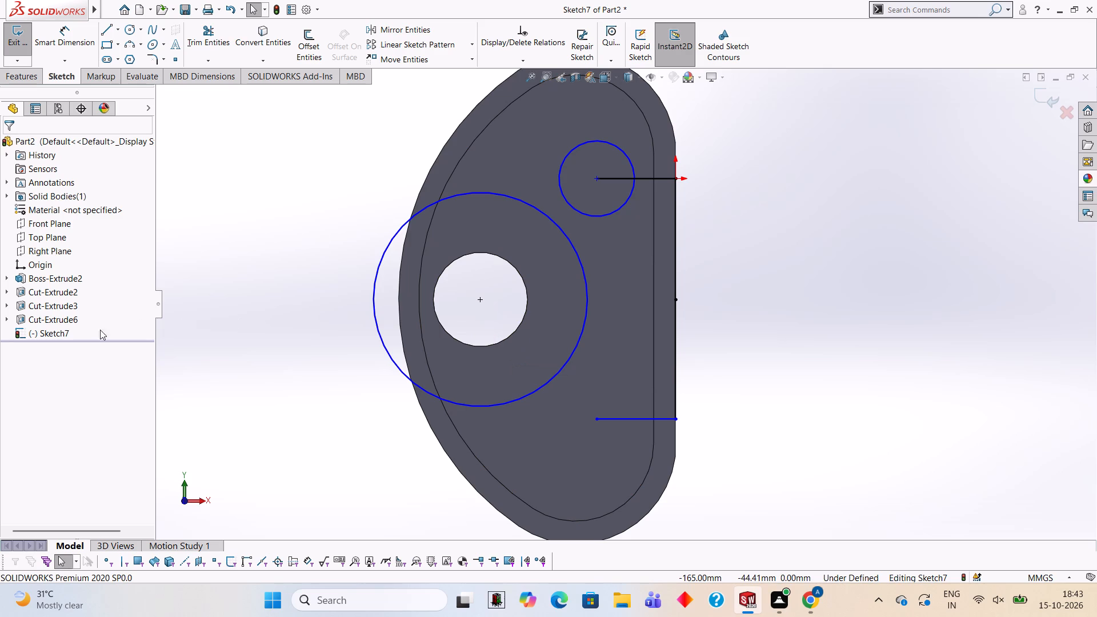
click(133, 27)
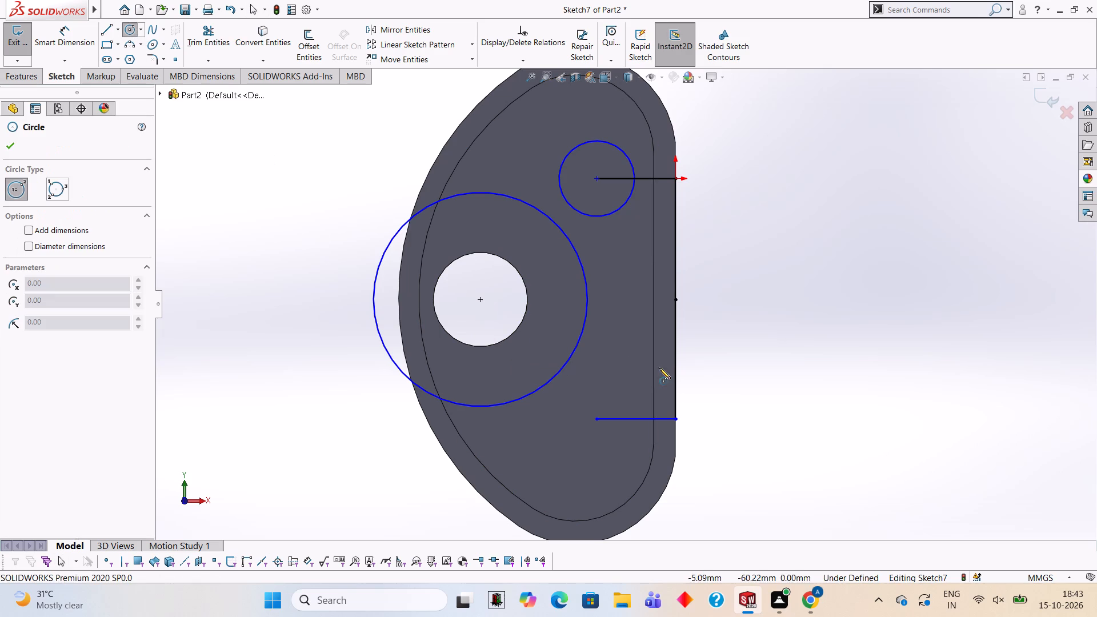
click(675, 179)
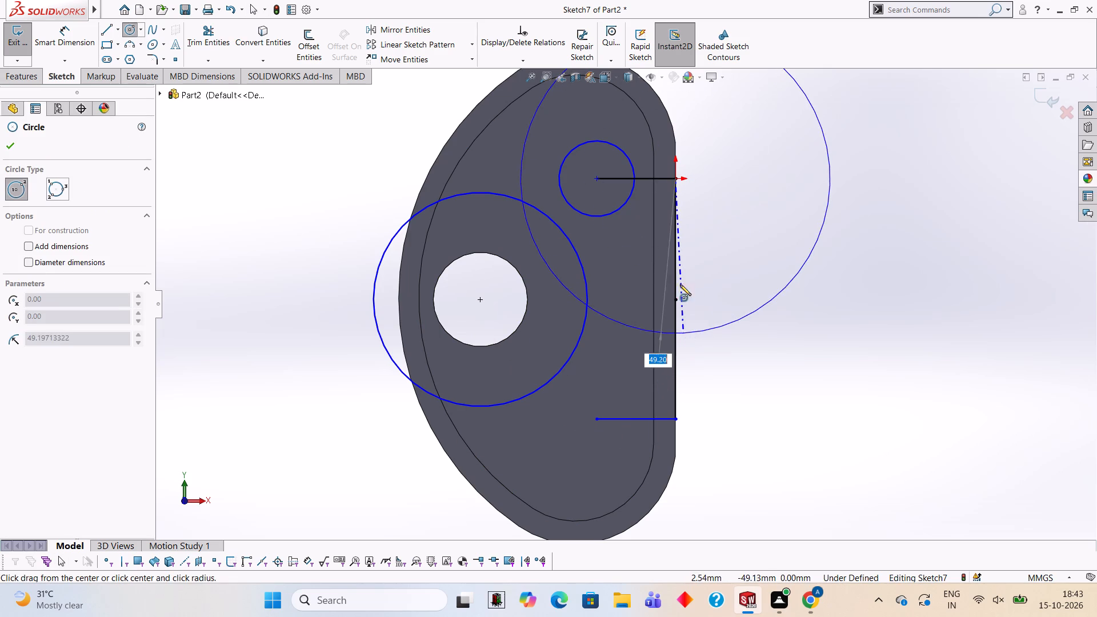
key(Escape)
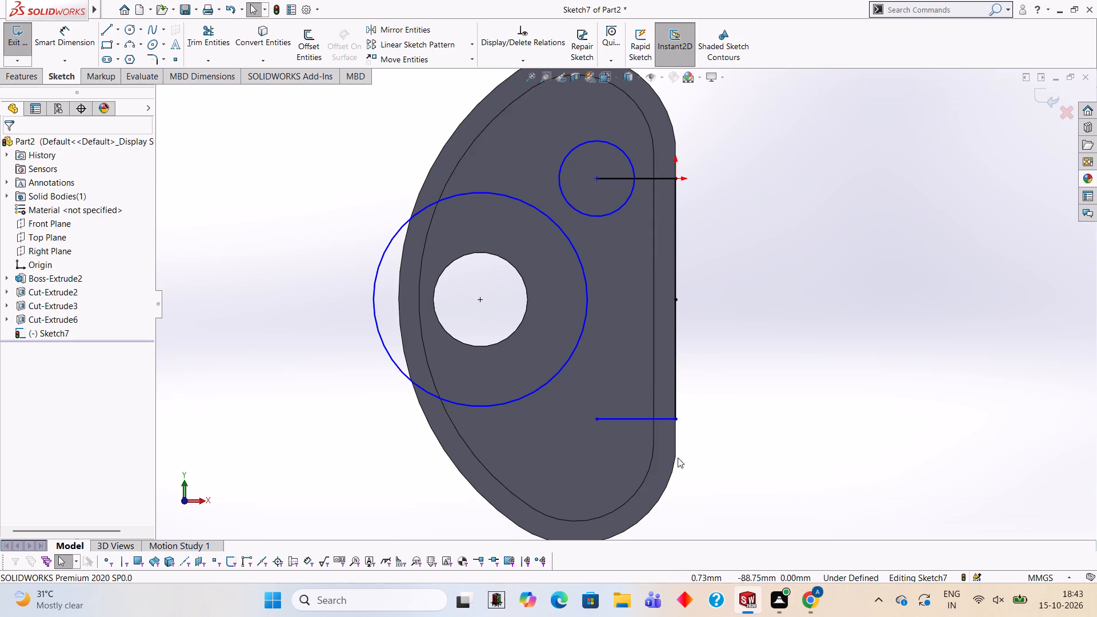
Sketch a 76 mm line up the straight edge from its lower end, continued by a 25 mm line inward.
click(112, 33)
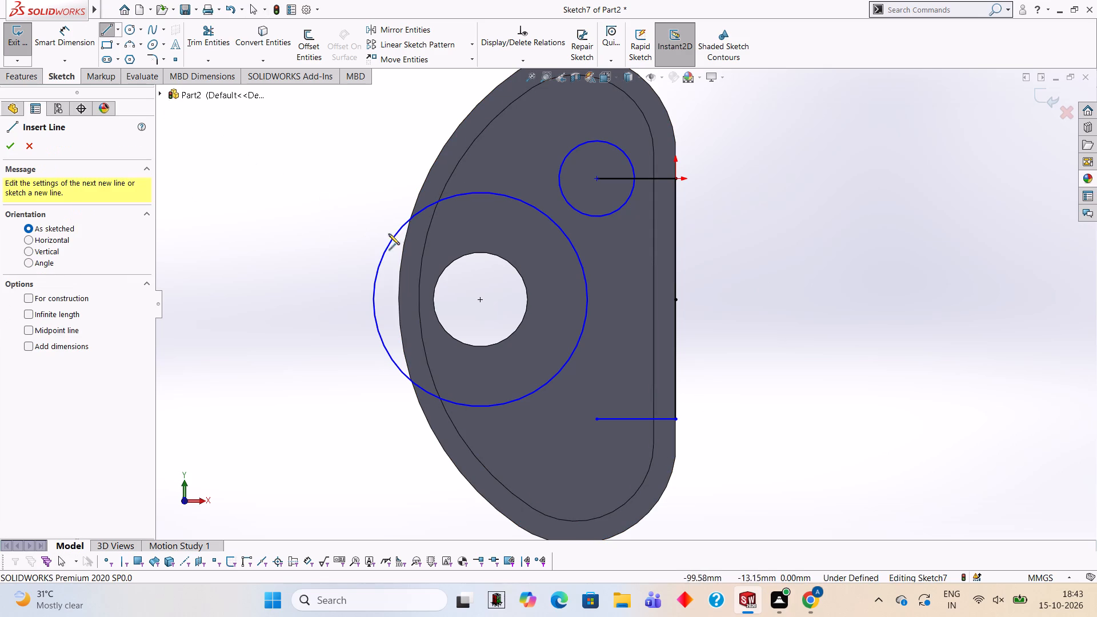
click(675, 458)
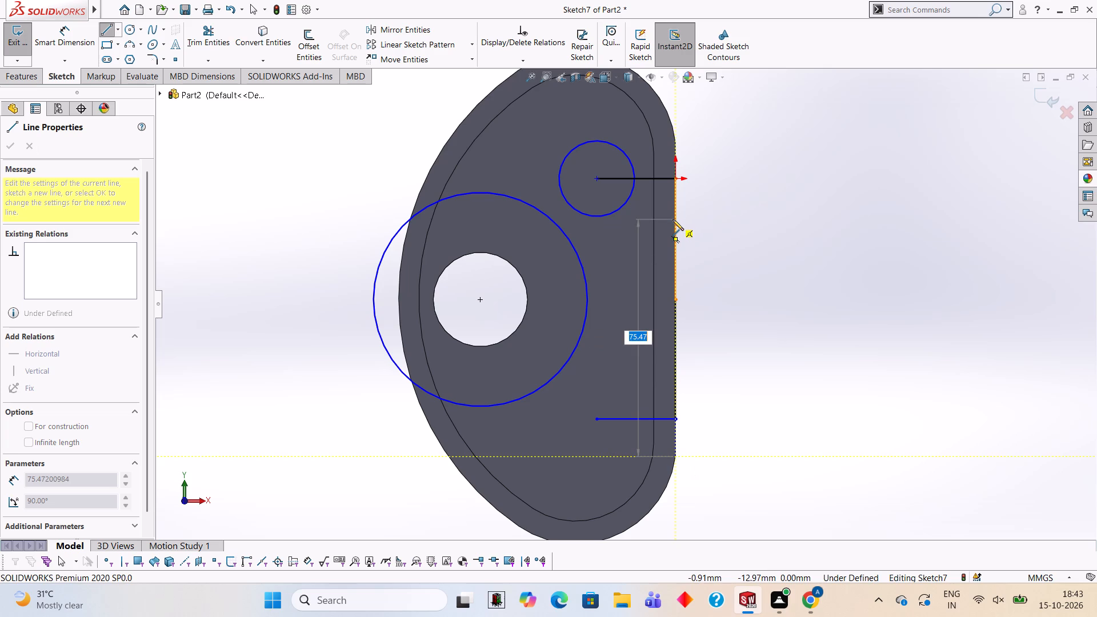
text(76)
key(Return)
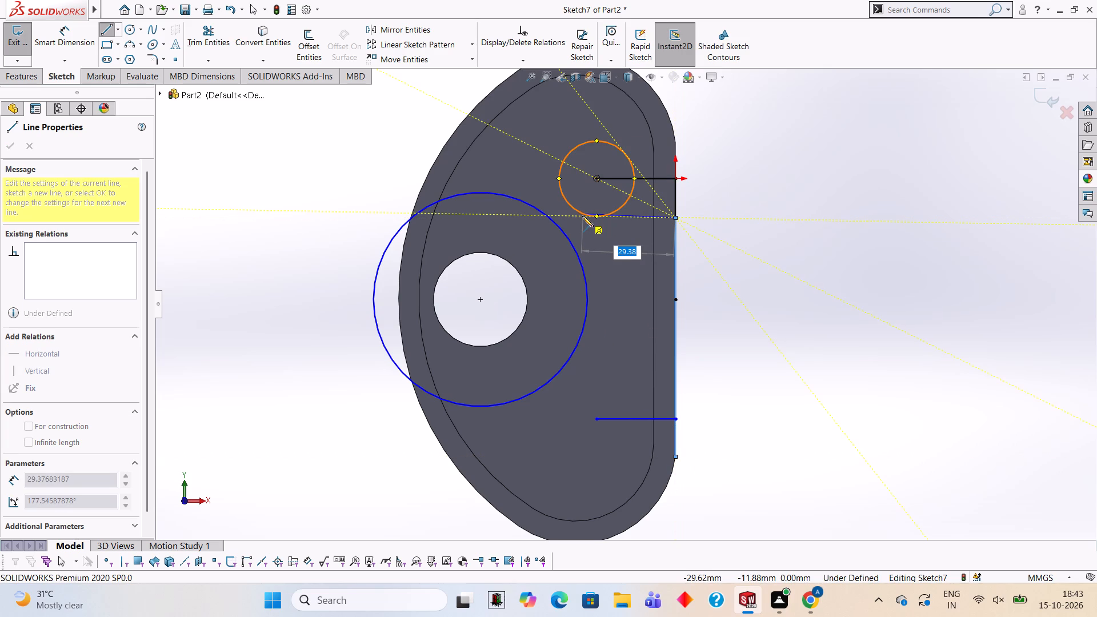
text(25)
key(Return)
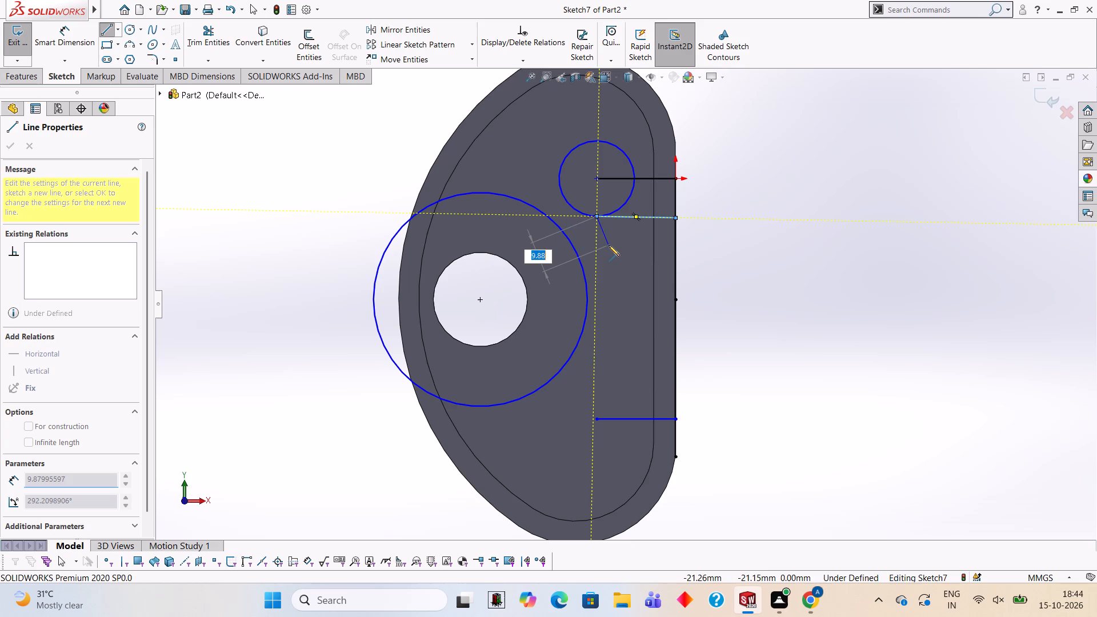
key(Escape)
Trim away the whole 12 mm radius circle at the upper 25 mm line.
click(209, 50)
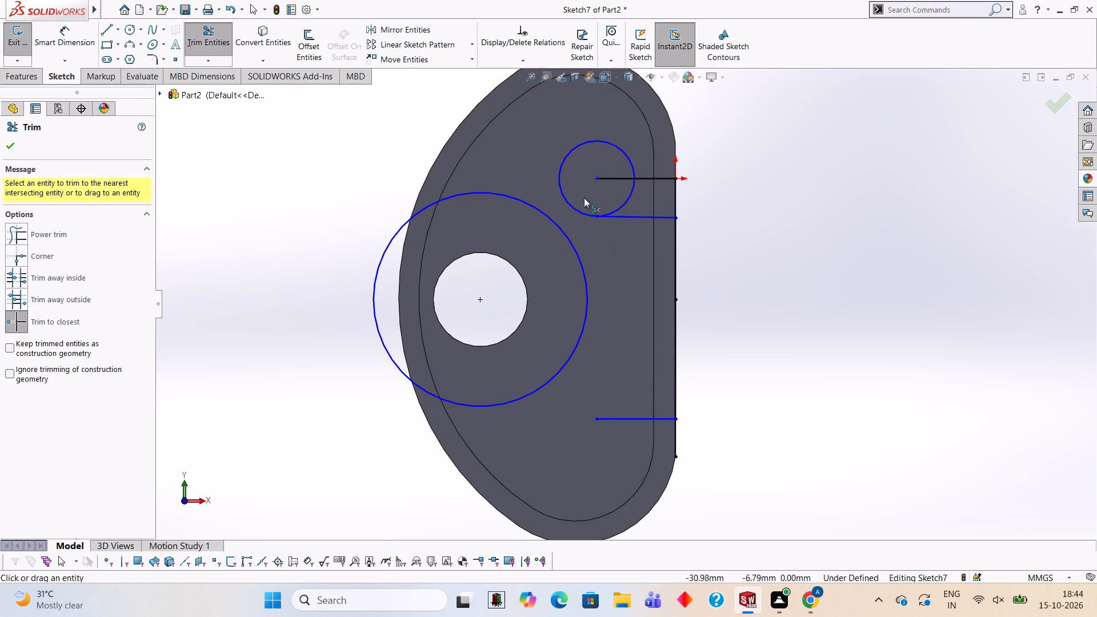
click(563, 163)
click(633, 194)
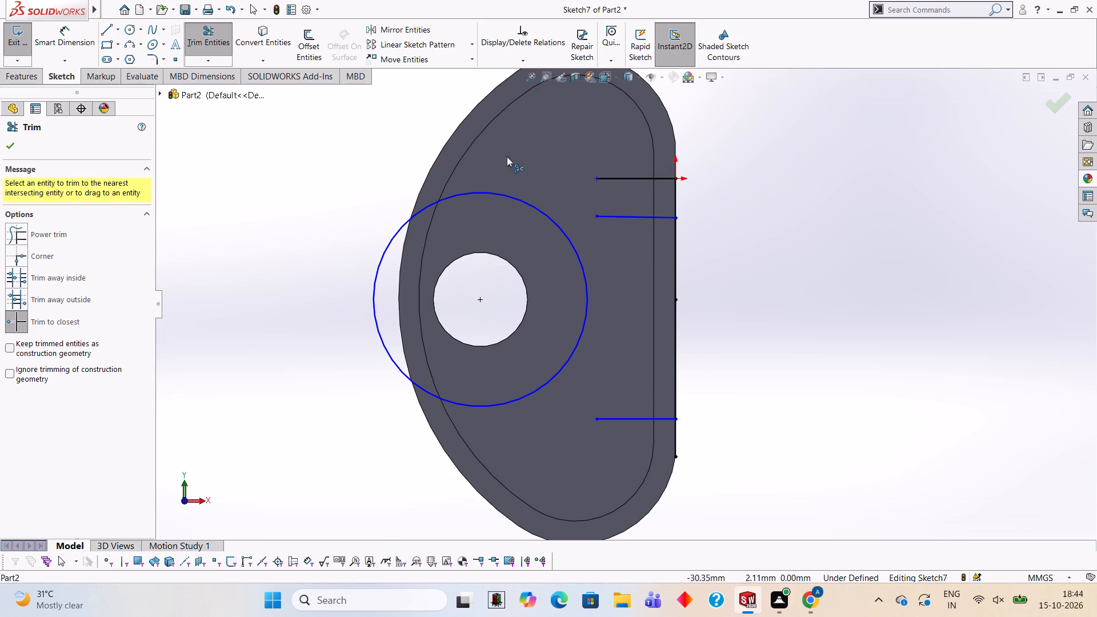
Sketch a 76 mm line down the straight edge from its upper end, continued by a 25 mm line inward.
click(106, 34)
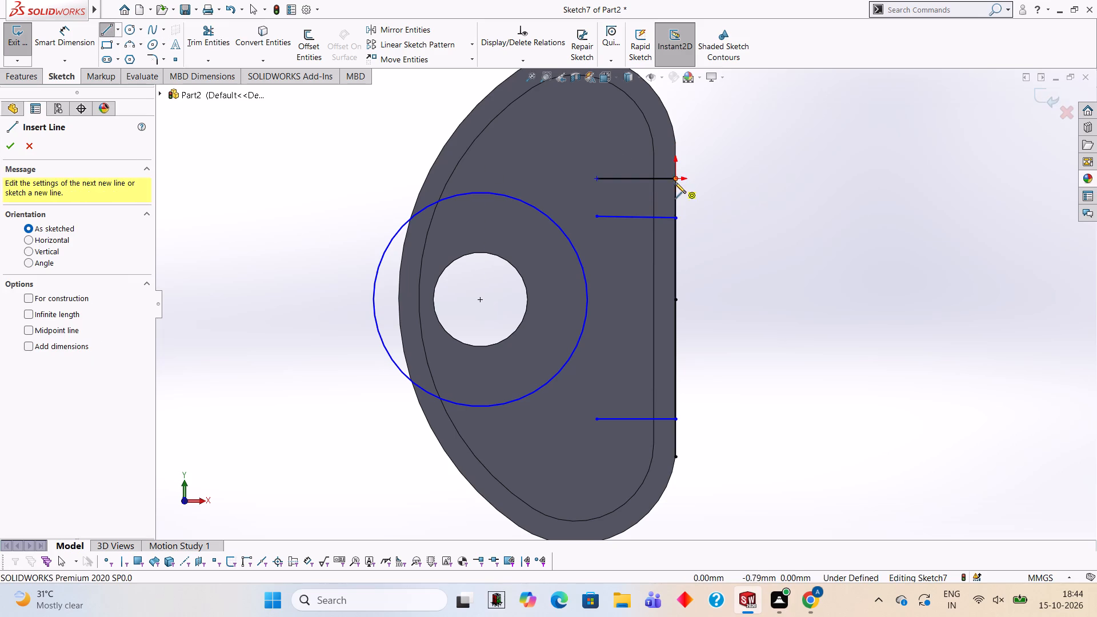
click(675, 142)
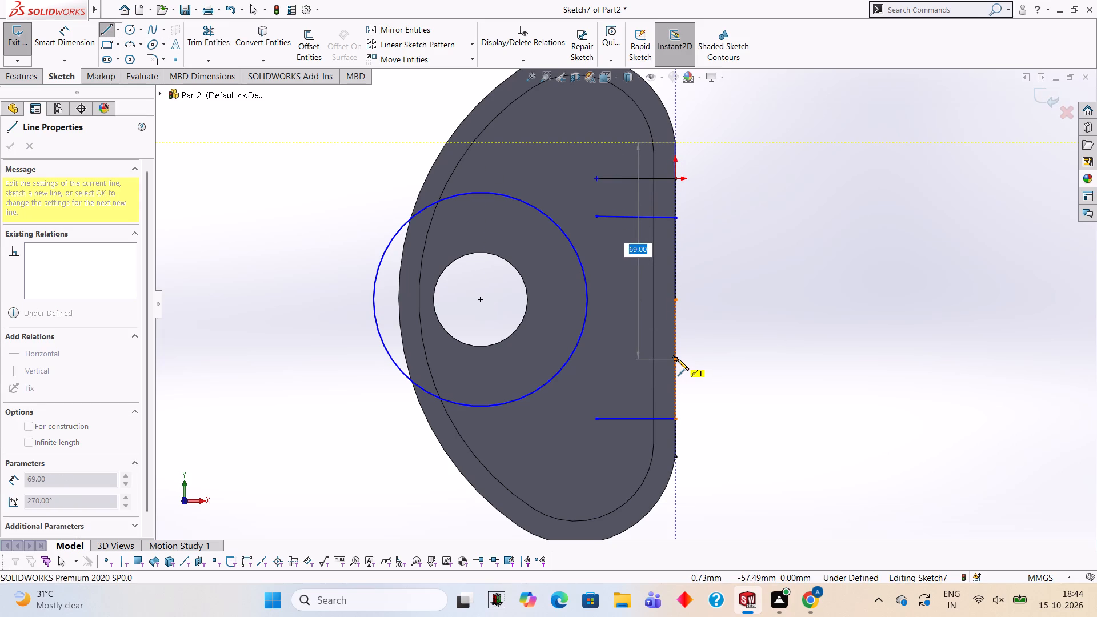
text(76)
key(Return)
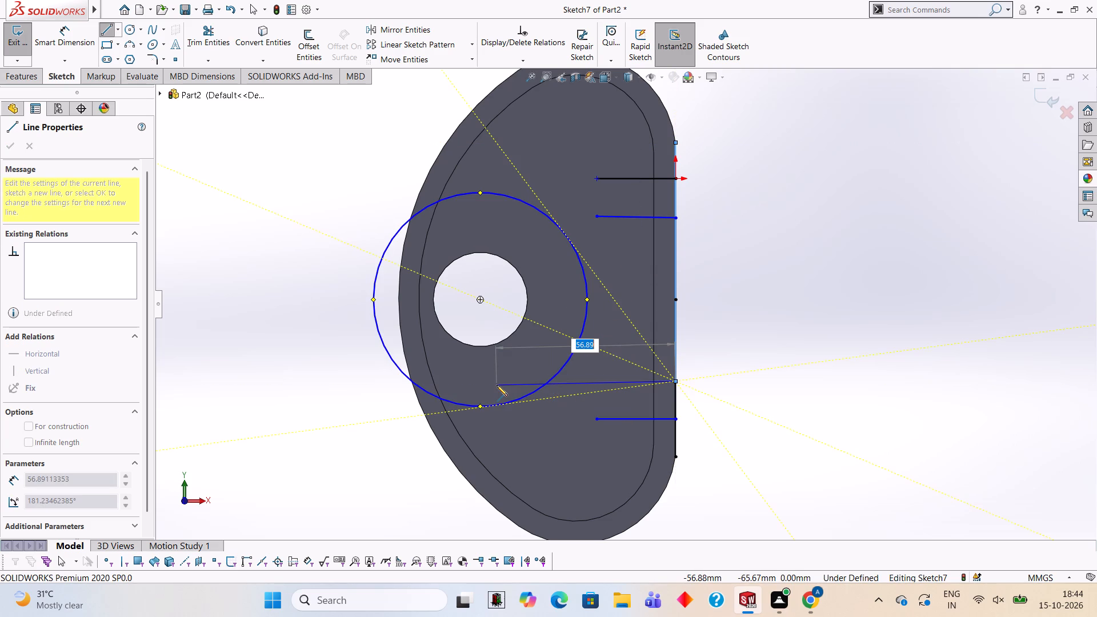
text(25)
key(Return)
key(Escape)
key(Escape)
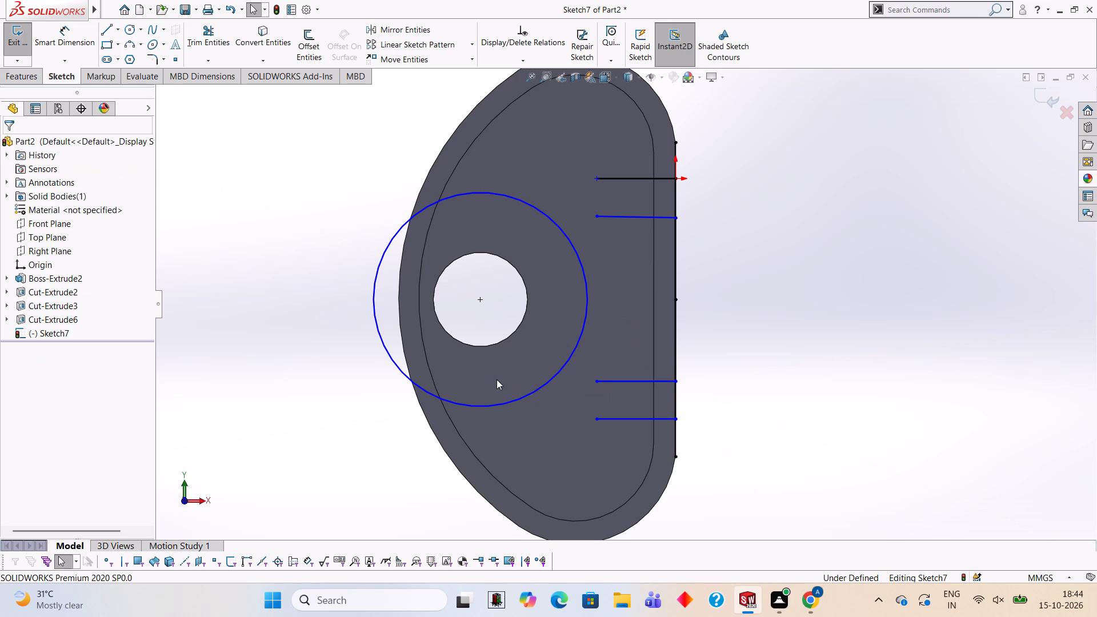
key(Escape)
Trim away the outermost two 25 mm lines and the vertical segments beyond the two inner 25 mm lines.
click(220, 37)
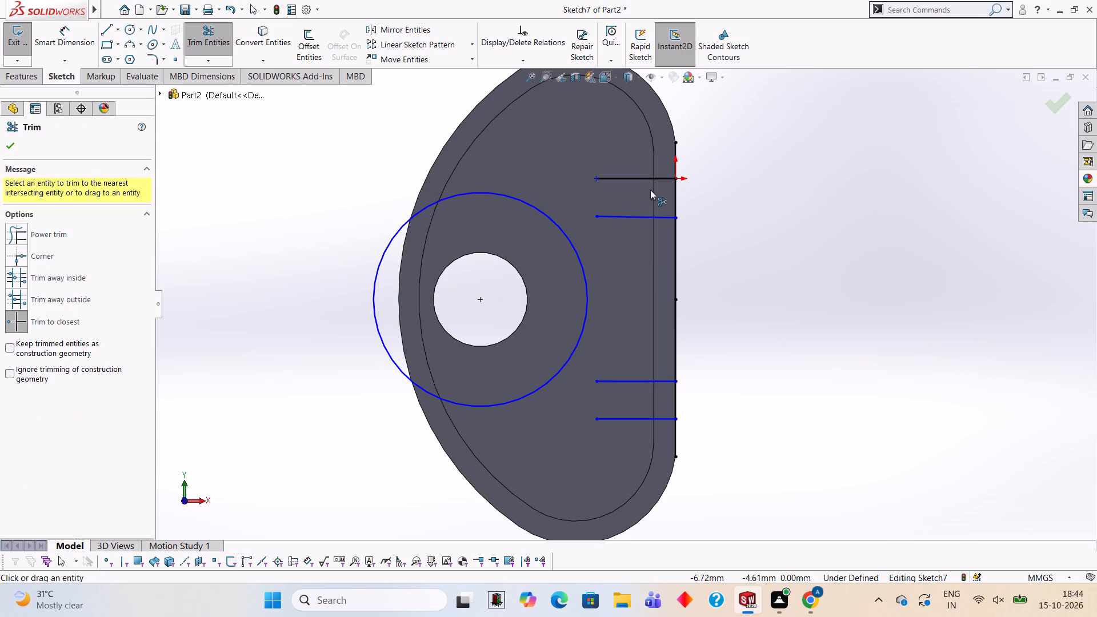
click(632, 175)
click(634, 183)
click(633, 179)
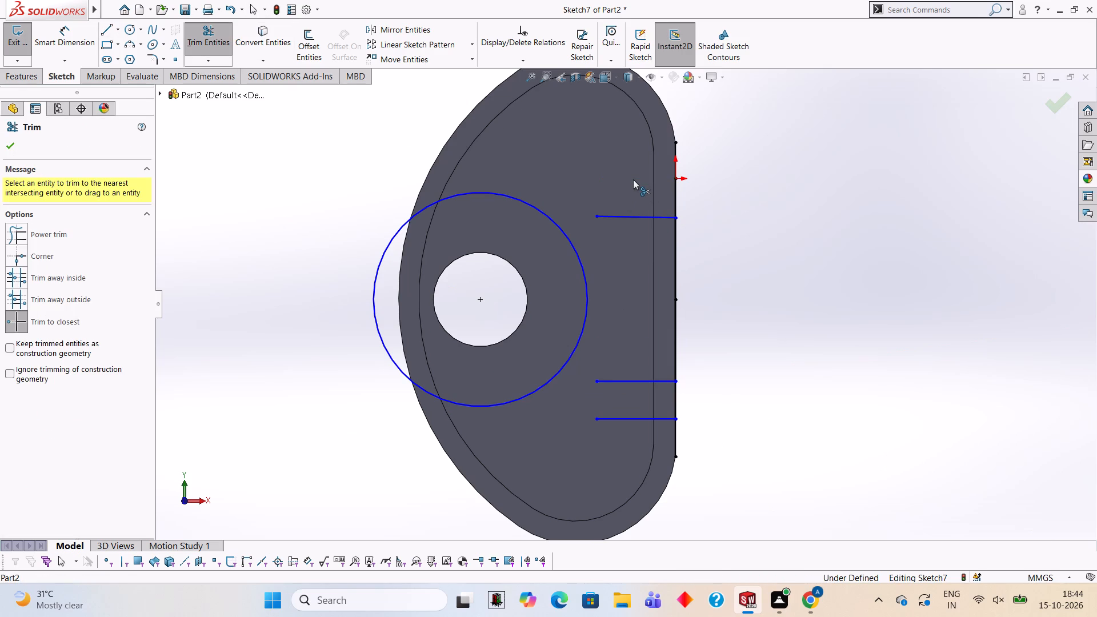
click(675, 149)
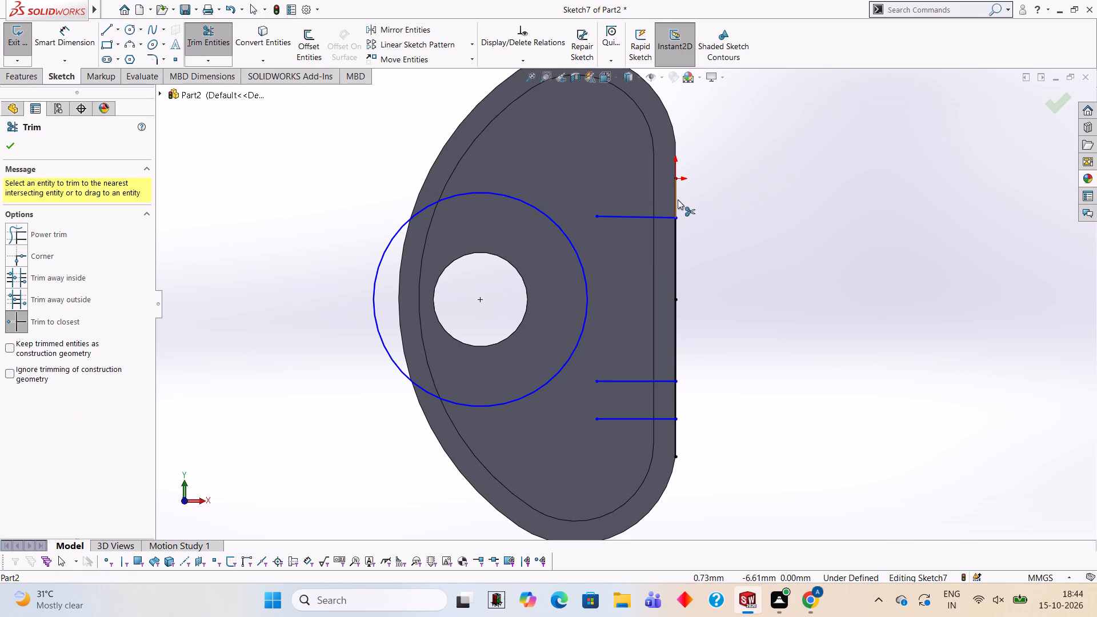
click(678, 199)
click(644, 416)
click(676, 436)
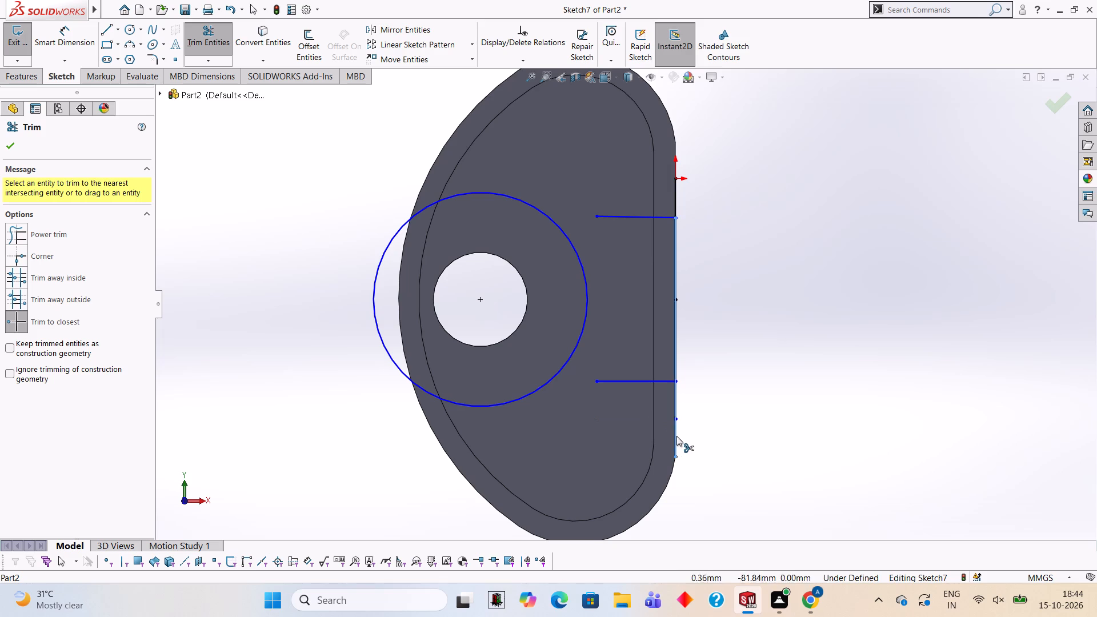
click(678, 406)
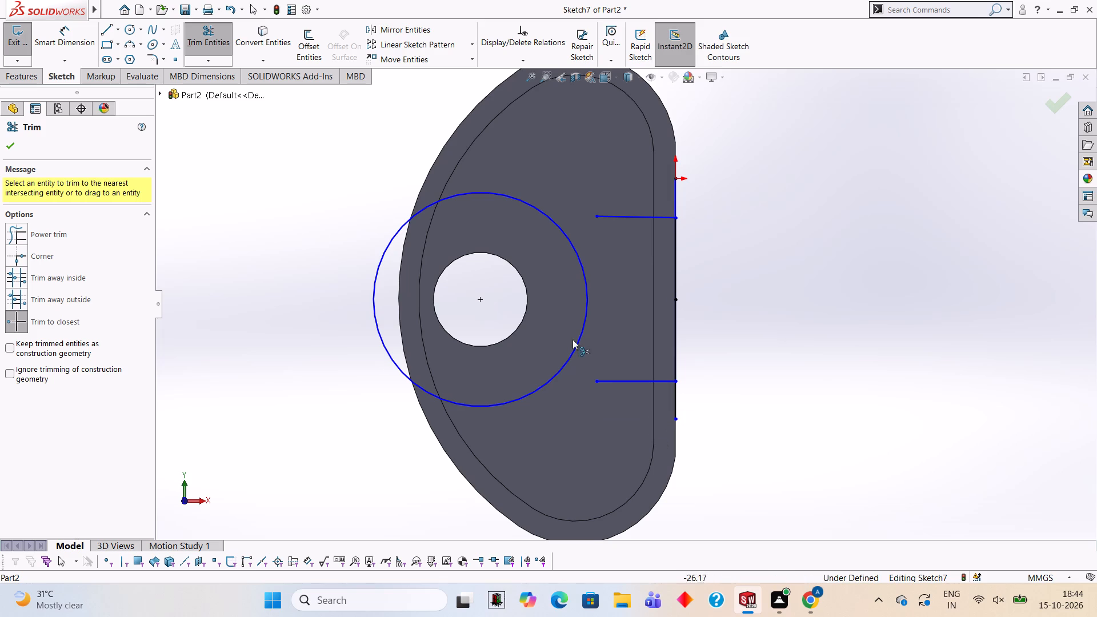
click(674, 194)
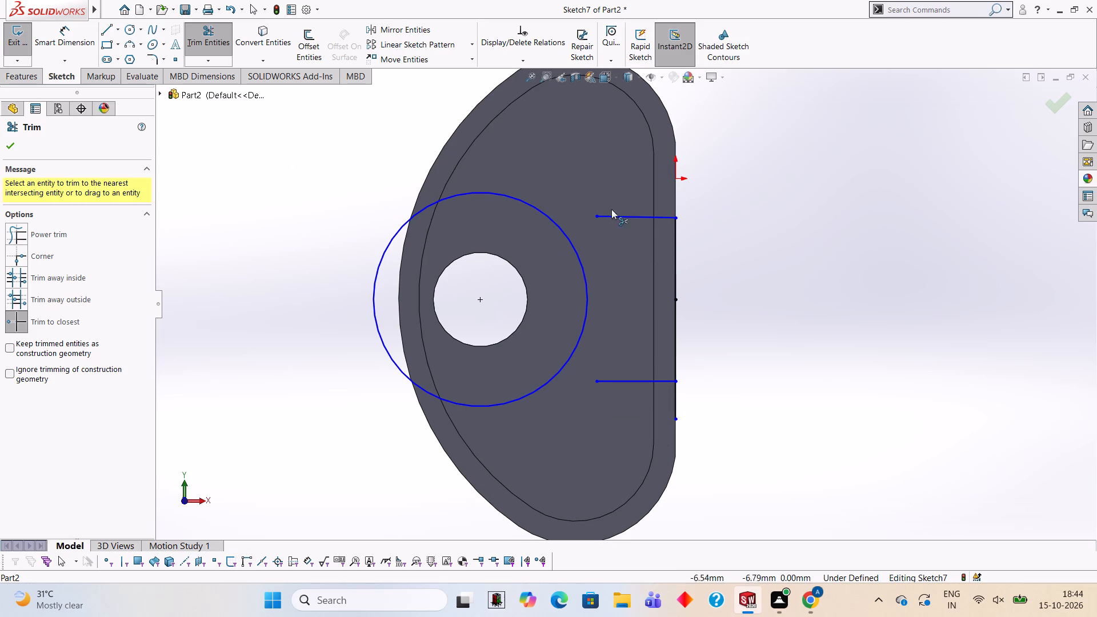
Sketch a circle of 12 mm radius centred on the inner end of each remaining 25 mm line.
click(131, 26)
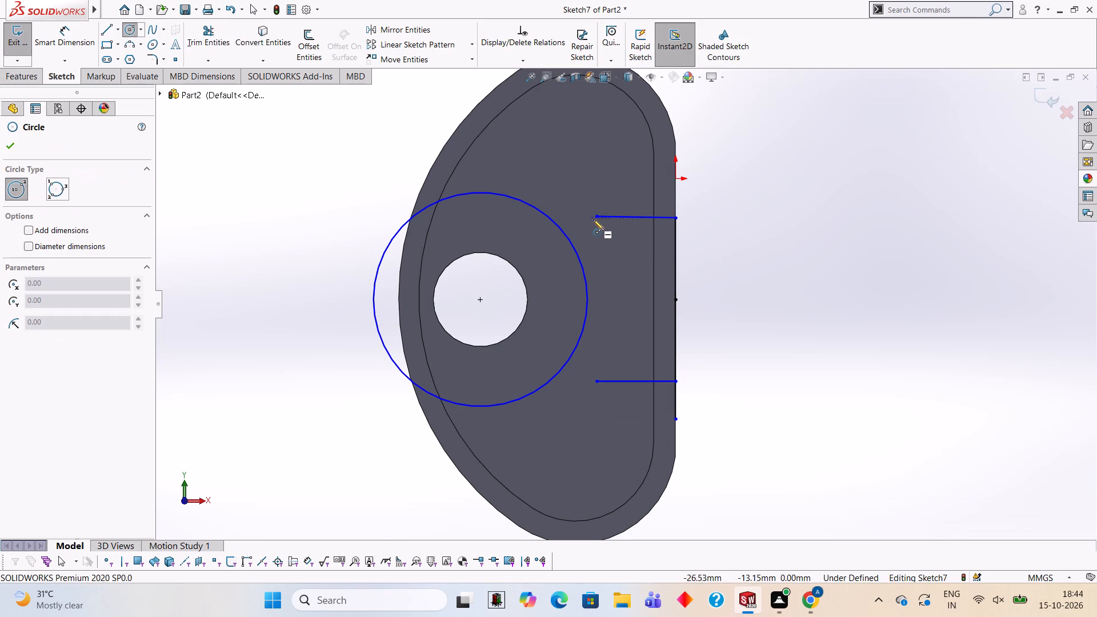
click(595, 218)
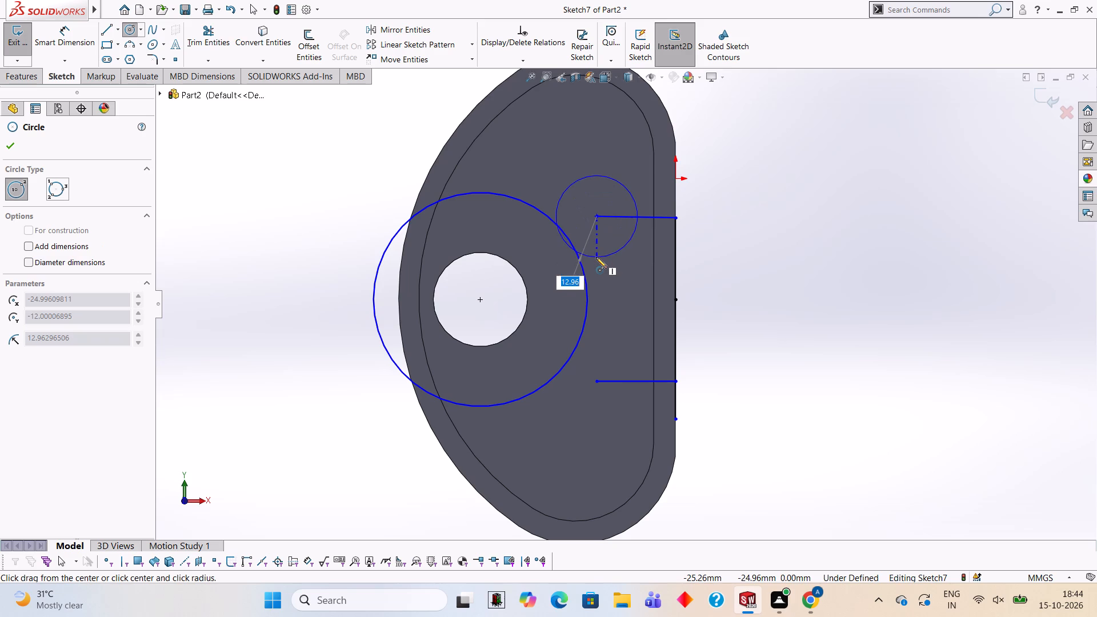
text(12)
key(Return)
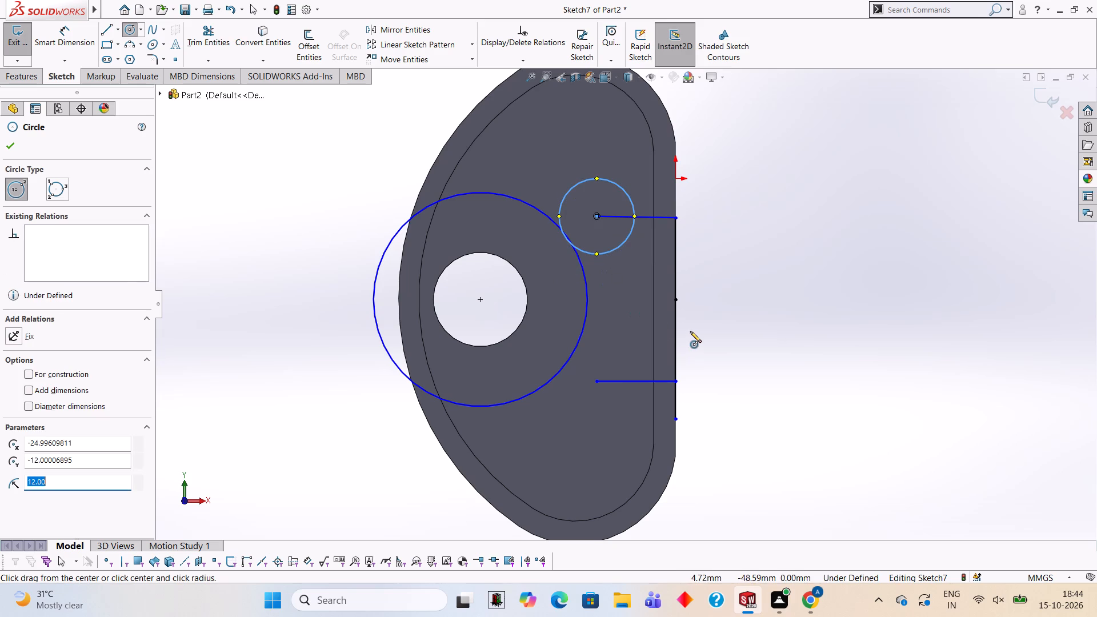
click(596, 383)
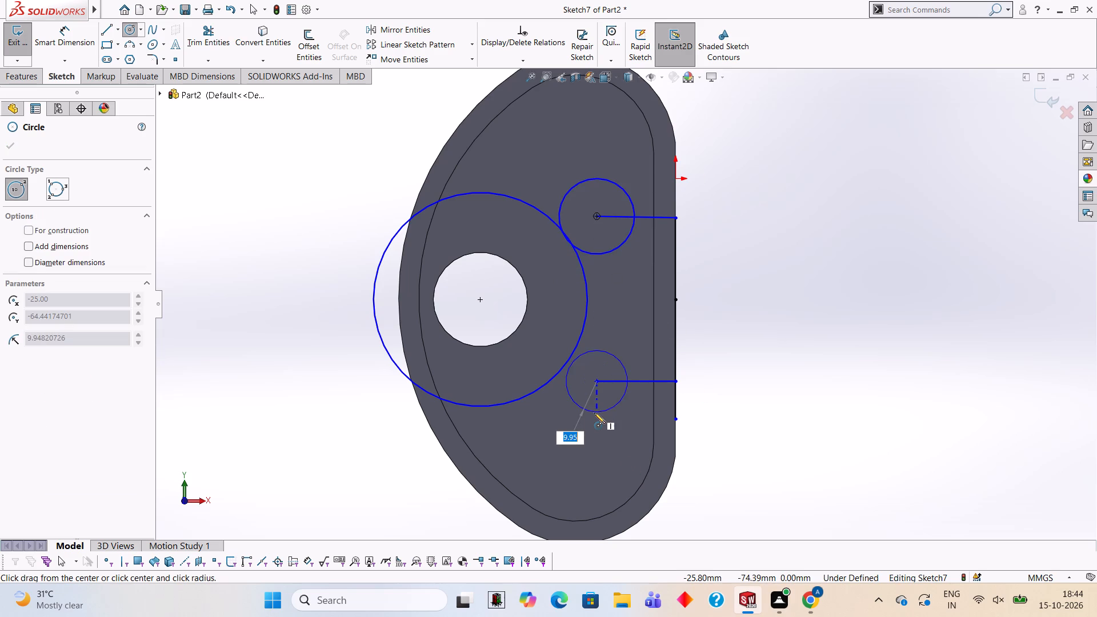
text(12)
key(Return)
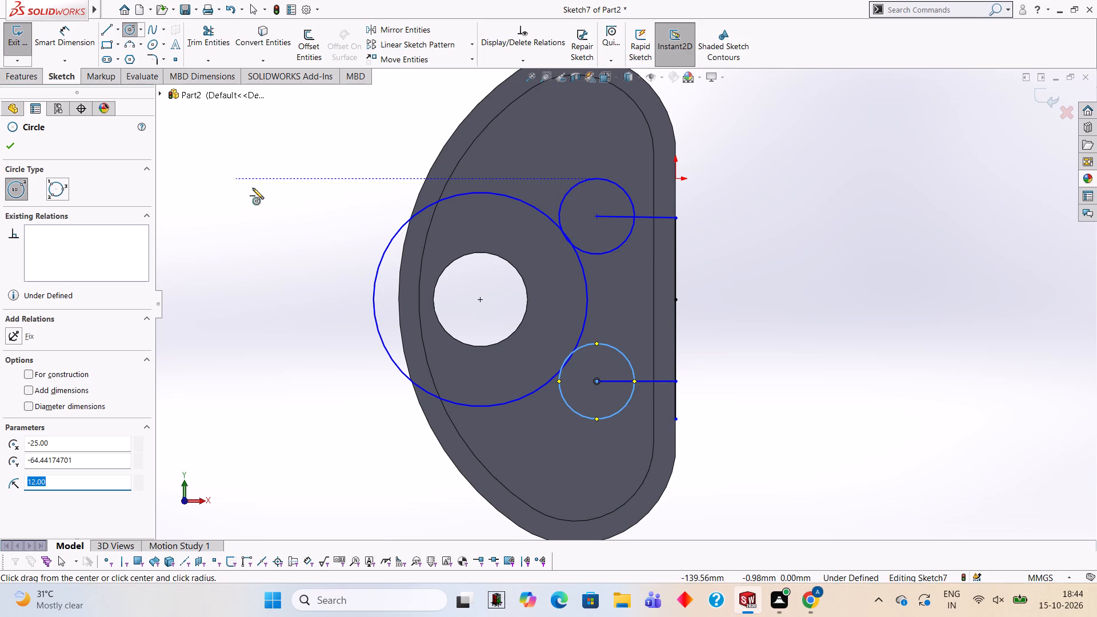
Trim the large circle's outer arc and the facing arcs of the two small circles to form the slot's curved side.
click(193, 33)
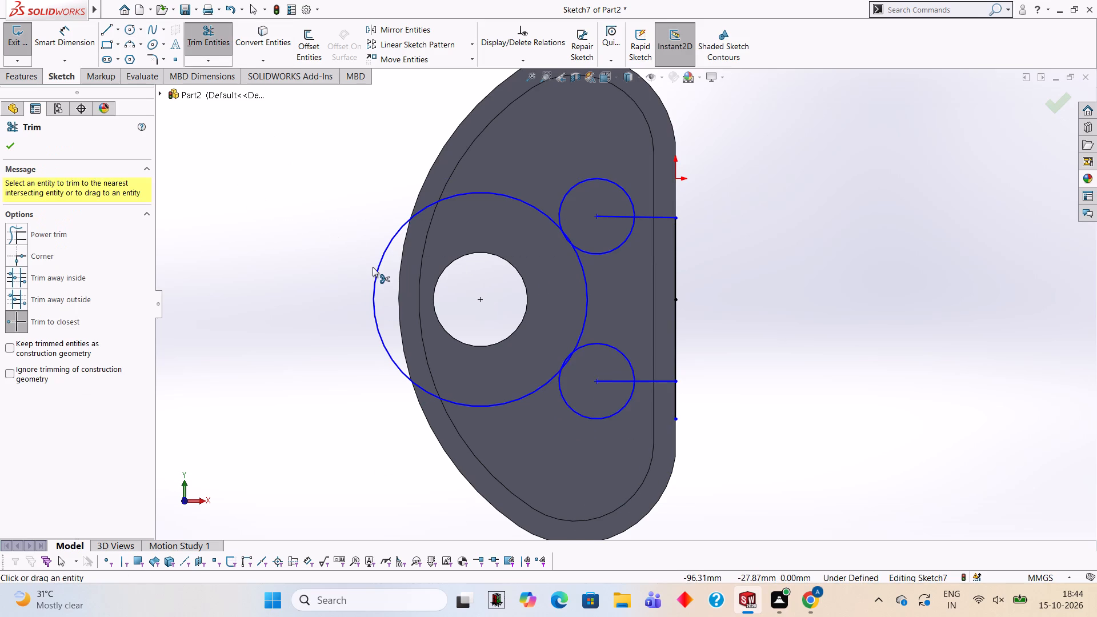
click(376, 274)
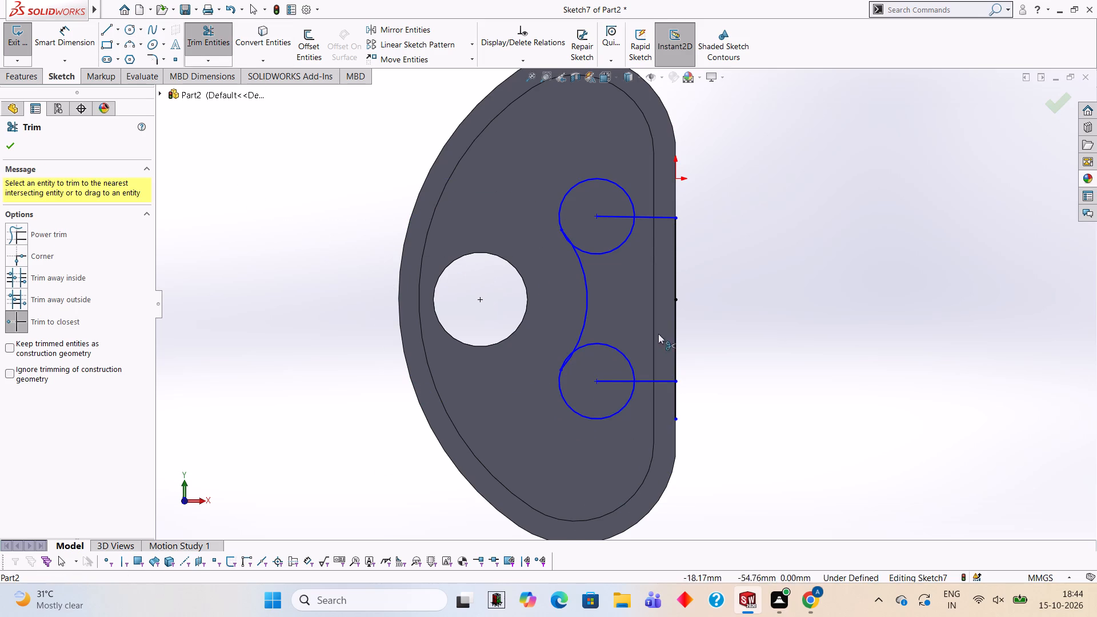
click(630, 233)
click(606, 342)
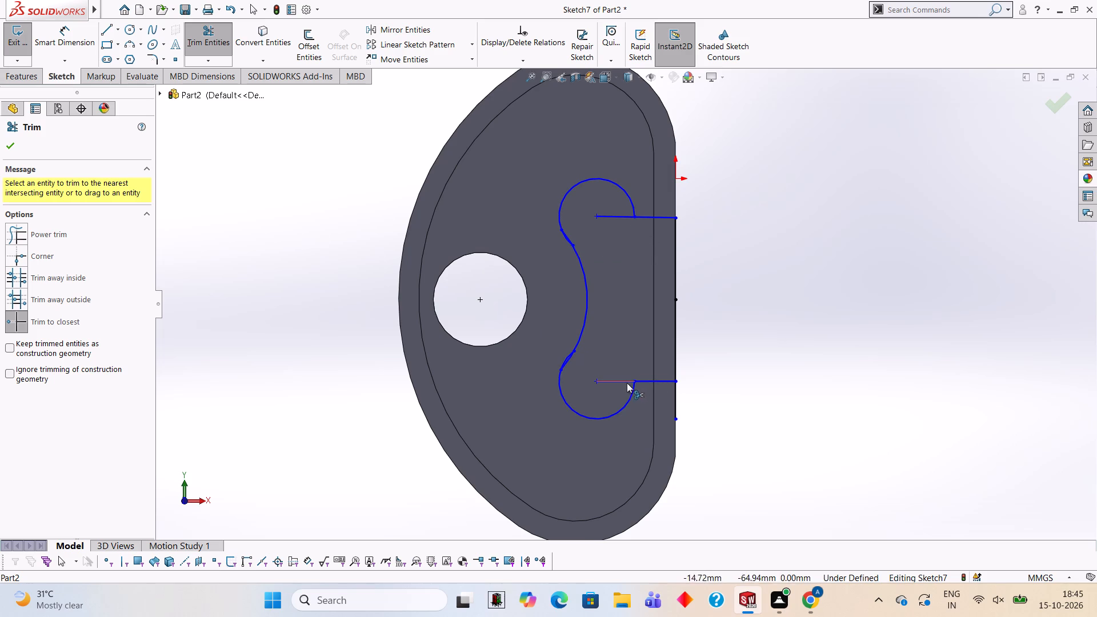
Trim away both 25 mm helper lines and the vertical line along the straight edge, leaving only the arcs.
click(622, 383)
click(675, 402)
click(668, 381)
click(676, 360)
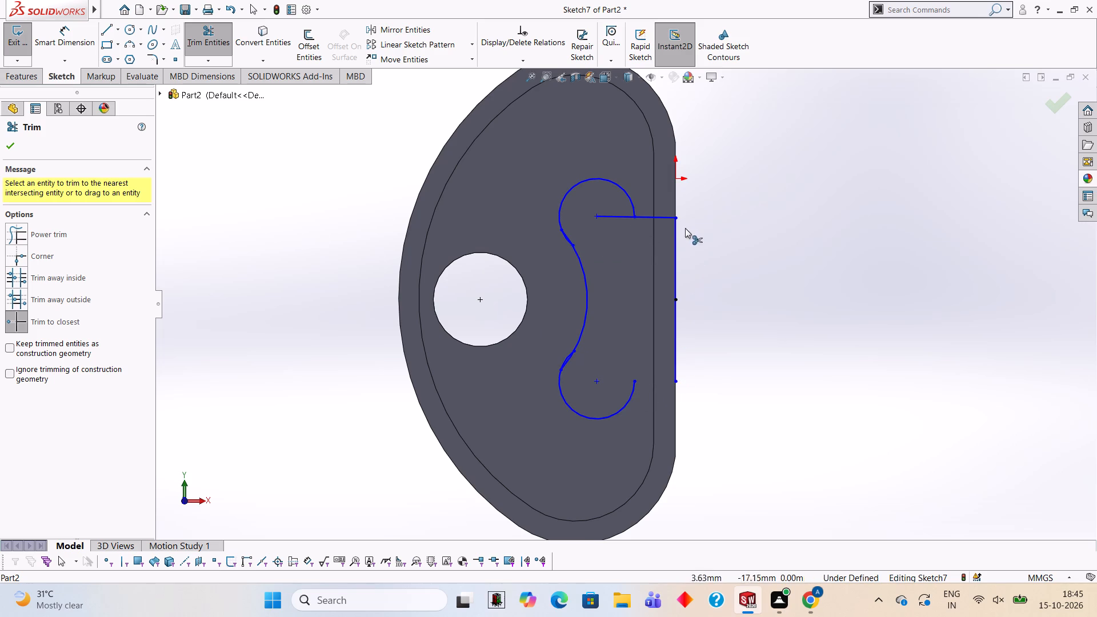
click(664, 215)
click(674, 226)
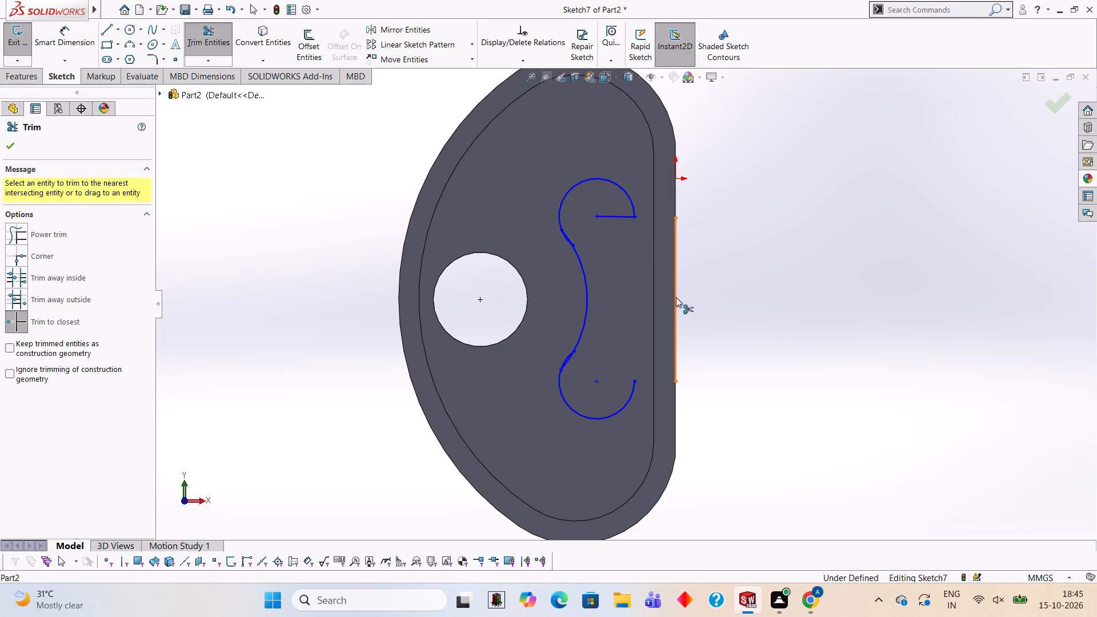
click(676, 297)
click(675, 311)
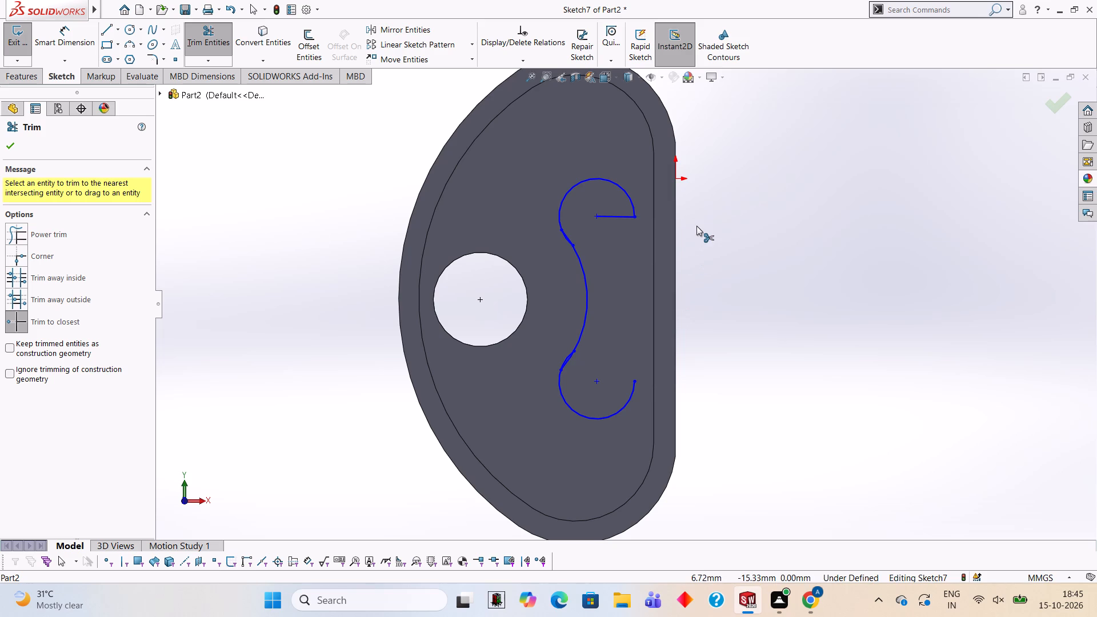
click(615, 216)
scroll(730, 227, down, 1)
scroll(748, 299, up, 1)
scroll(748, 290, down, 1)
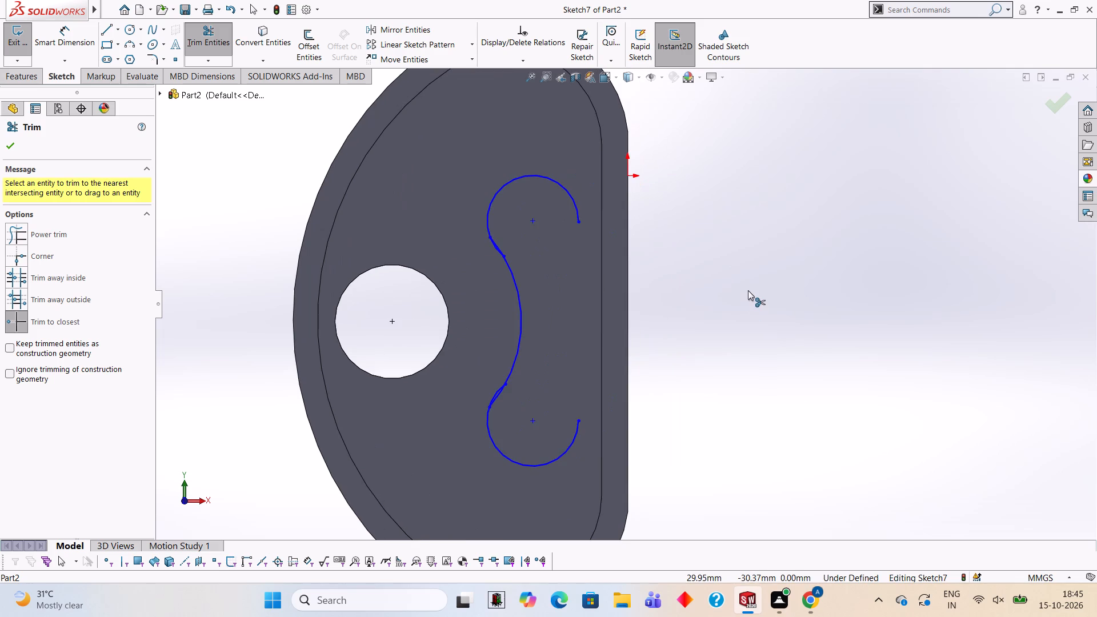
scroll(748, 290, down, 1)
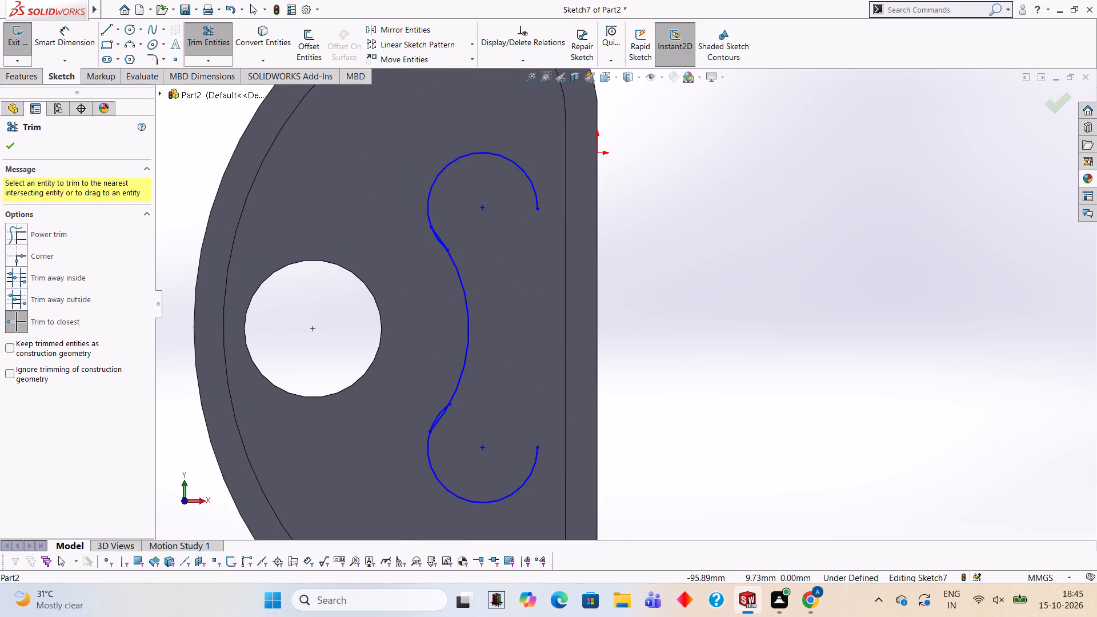
Sketch a horizontal line about 6 mm long from the upper end arc's open endpoint to the inner rim edge.
click(104, 29)
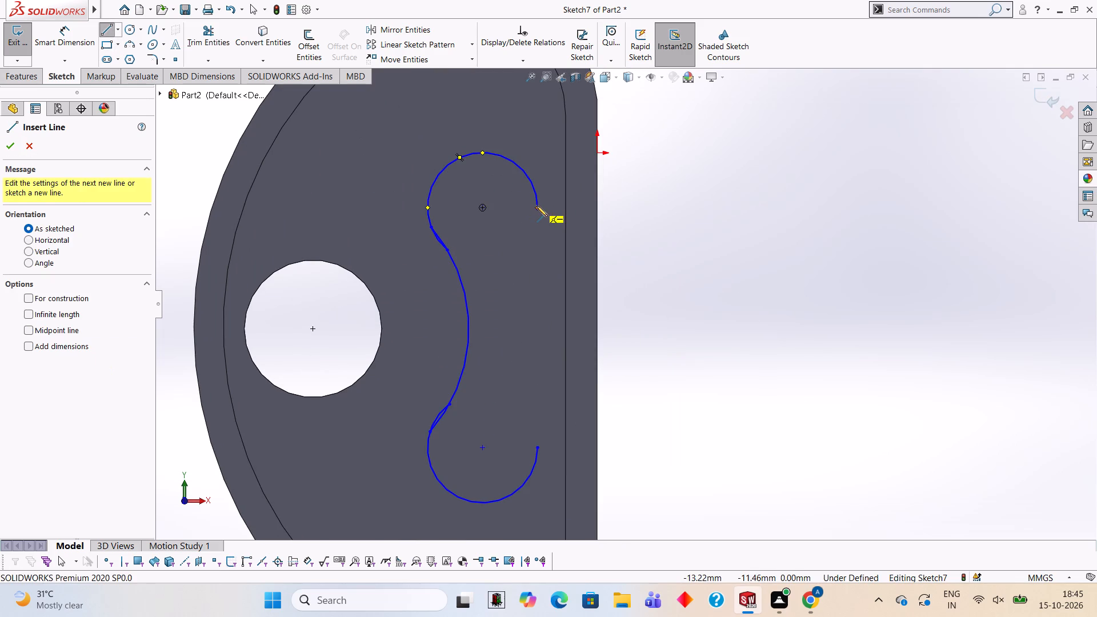
click(537, 207)
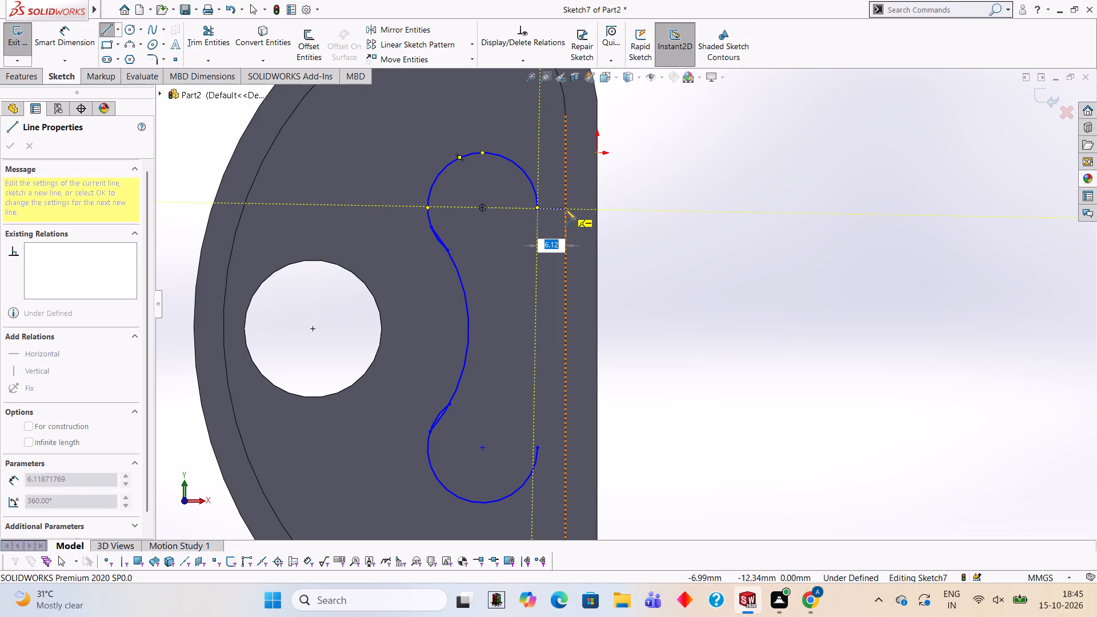
click(565, 209)
key(Escape)
key(Escape)
scroll(568, 330, down, 1)
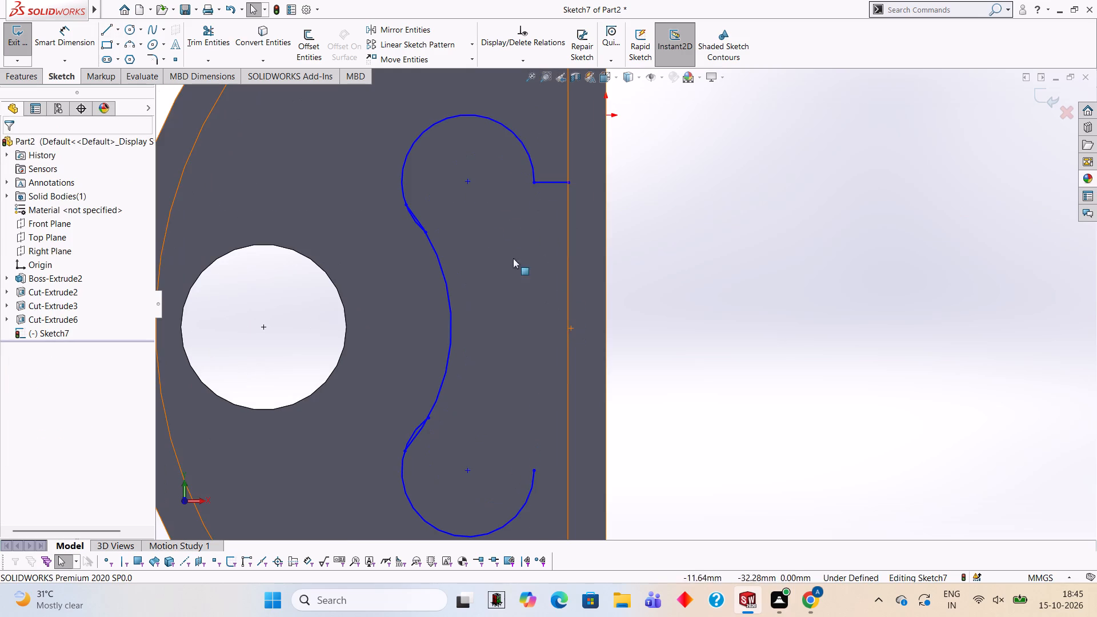
Close the slot profile with lines from the lower arc's open end to the plate's straight edge, along it, and back to the upper line.
click(108, 29)
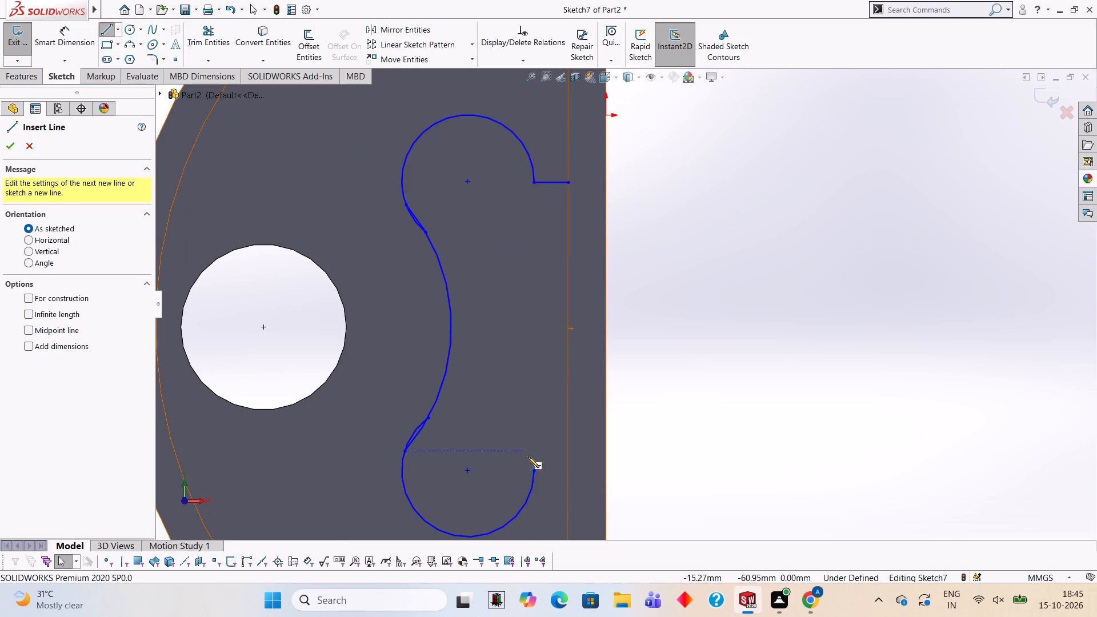
click(533, 471)
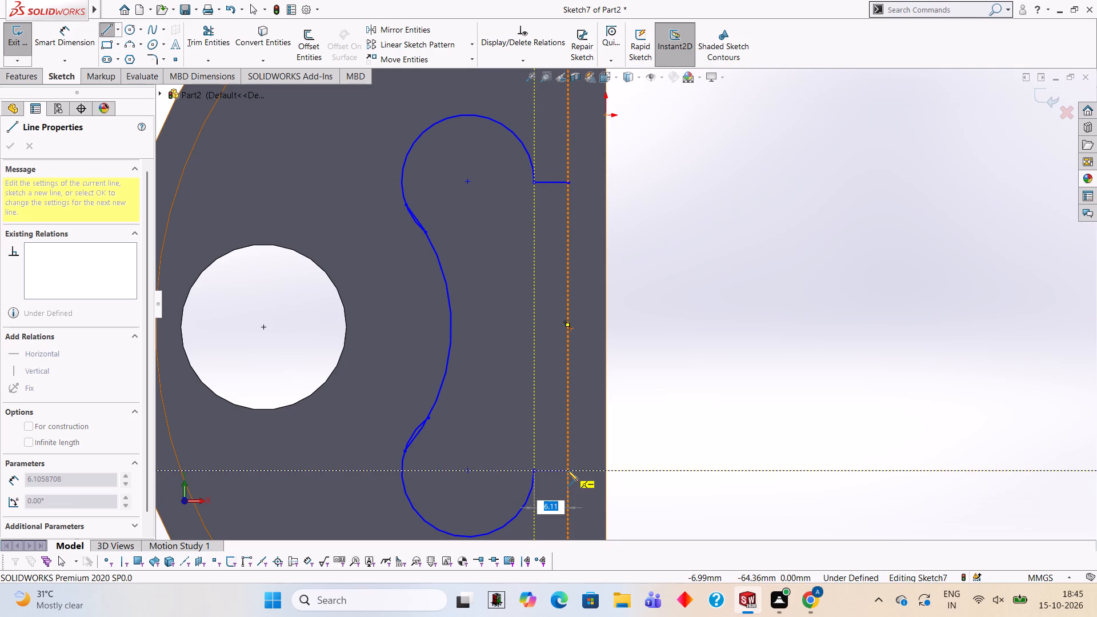
click(567, 470)
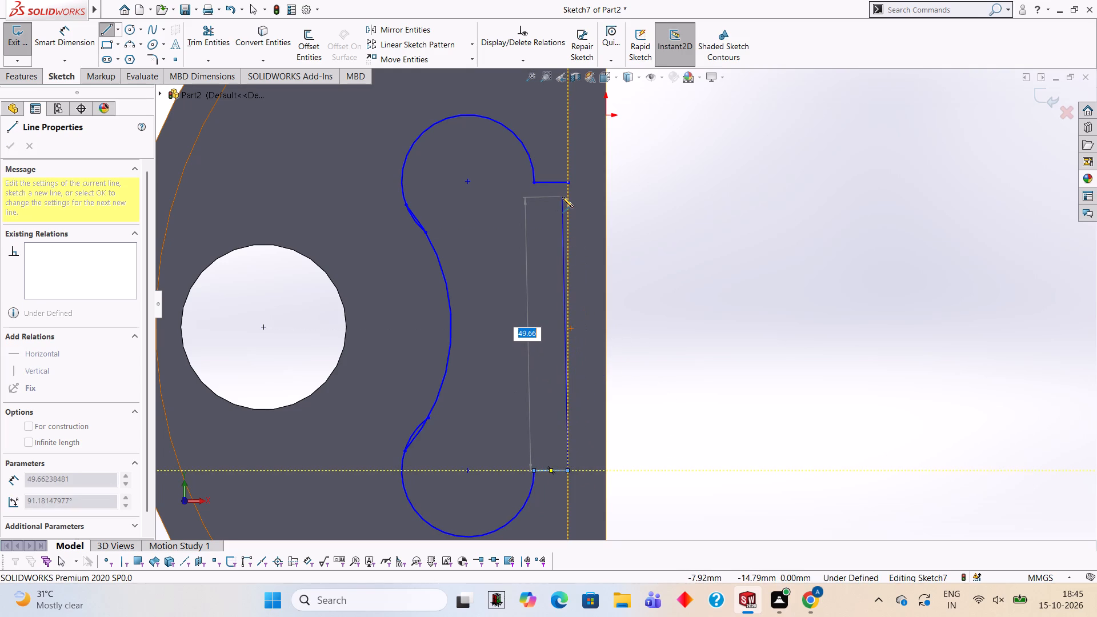
click(607, 471)
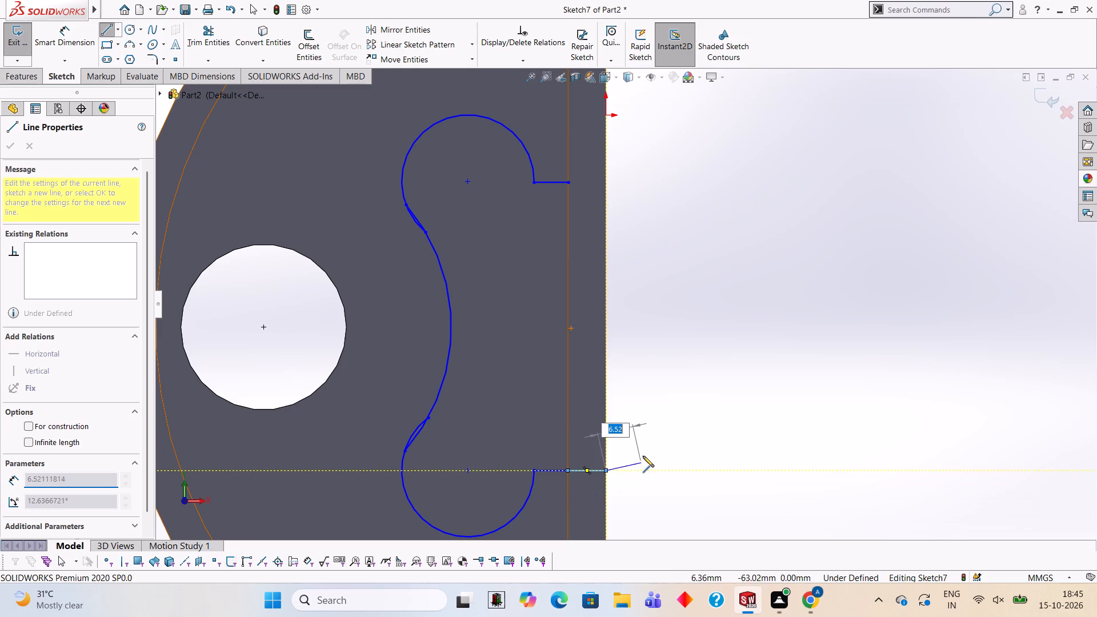
click(605, 180)
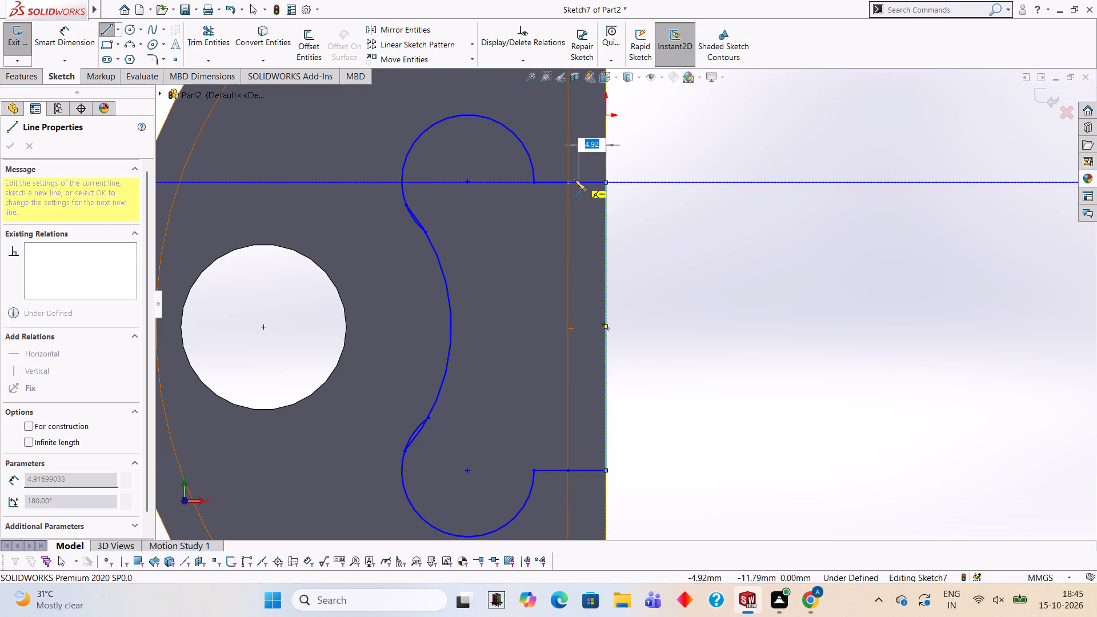
click(568, 180)
key(Escape)
key(Escape)
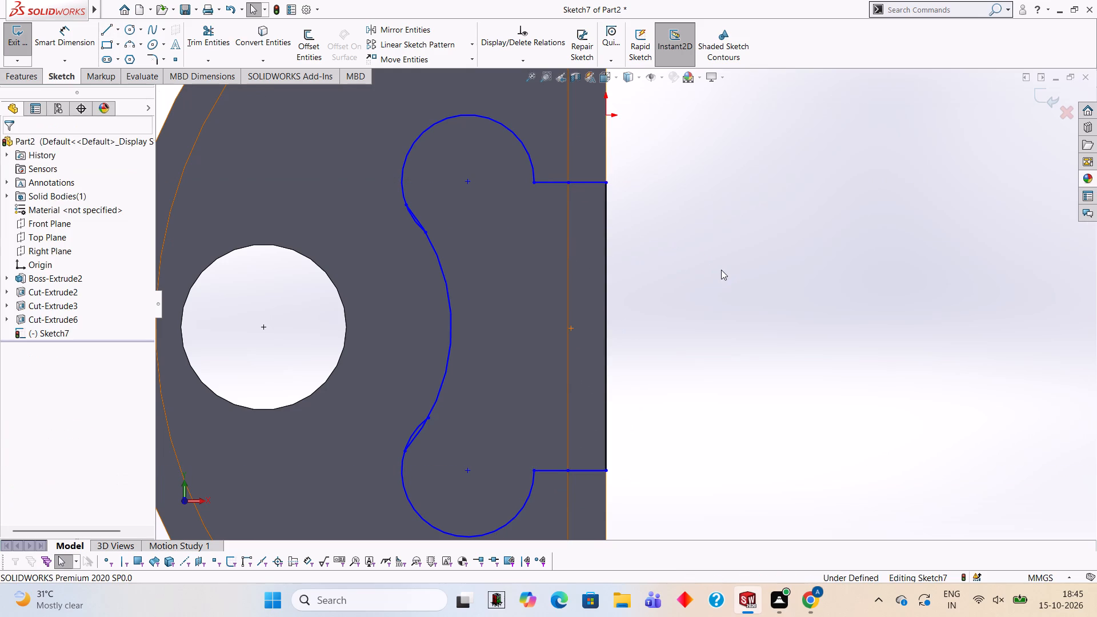
Trim the leftover overlapping arc pieces where the middle arc meets the upper and lower end arcs.
scroll(423, 218, down, 3)
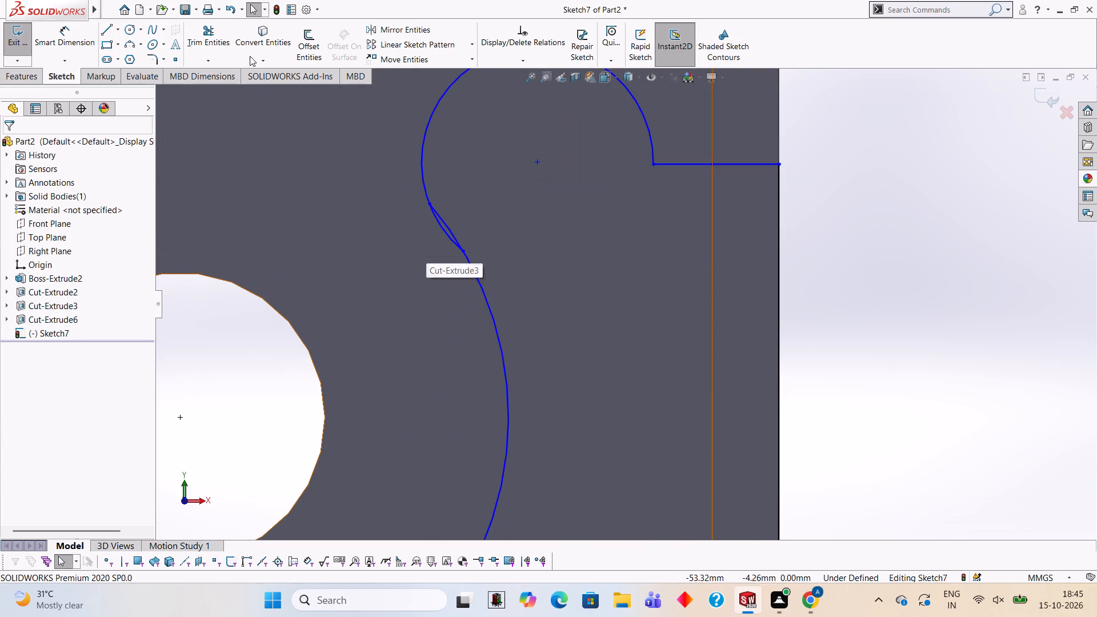
click(224, 34)
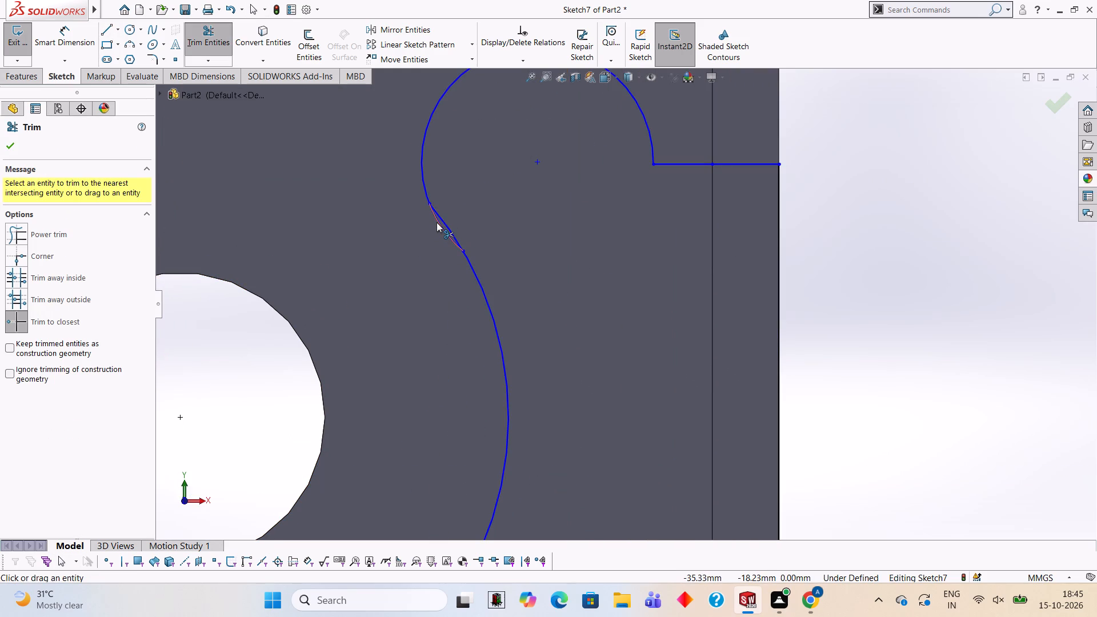
click(438, 225)
scroll(508, 294, up, 2)
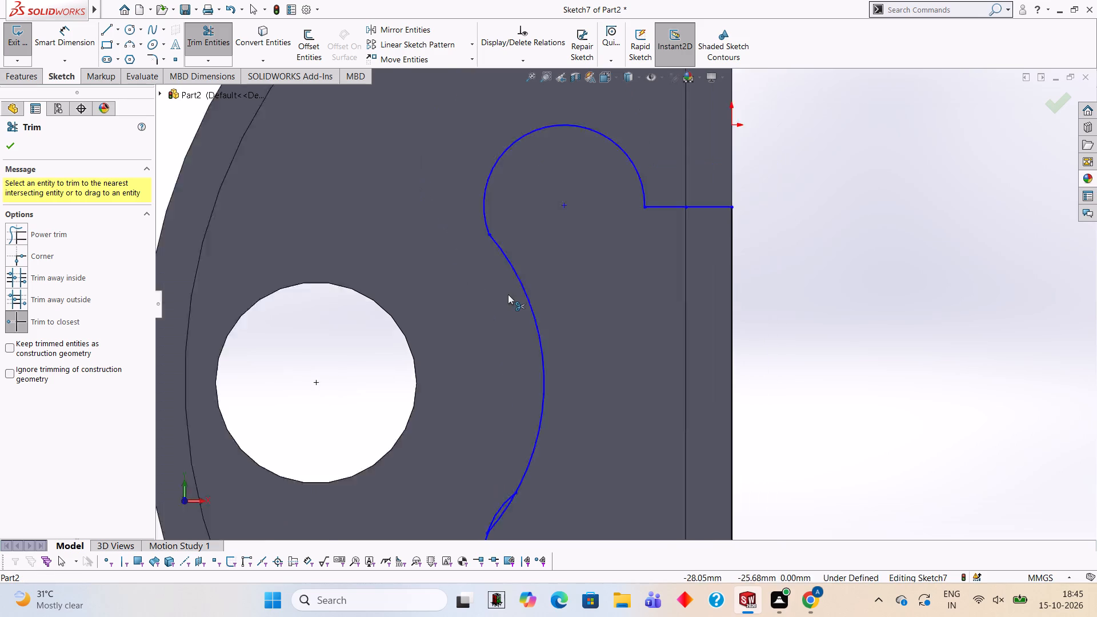
scroll(508, 294, up, 4)
scroll(513, 377, down, 3)
scroll(600, 465, down, 2)
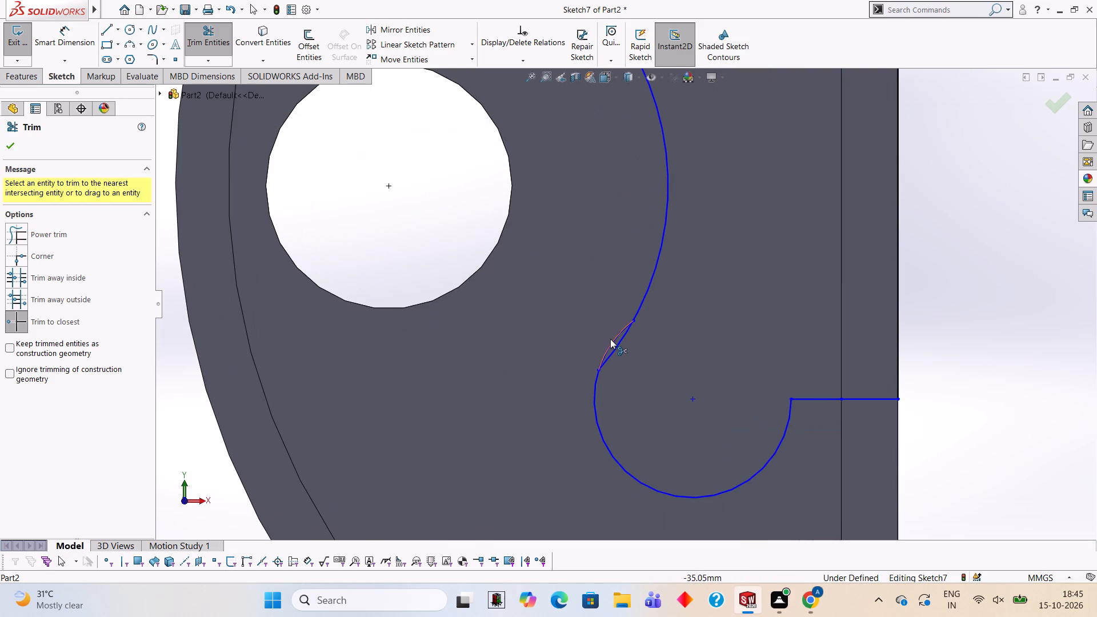
click(611, 342)
scroll(641, 351, up, 2)
scroll(638, 348, down, 3)
scroll(631, 304, up, 3)
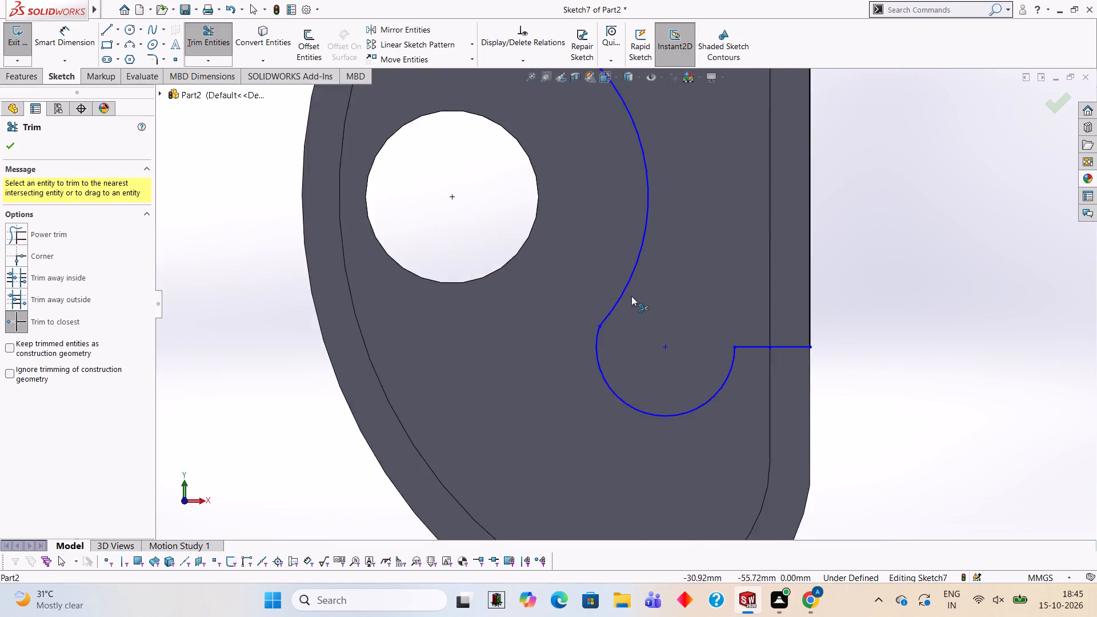
scroll(631, 296, up, 3)
scroll(654, 233, up, 2)
scroll(655, 227, down, 3)
key(Escape)
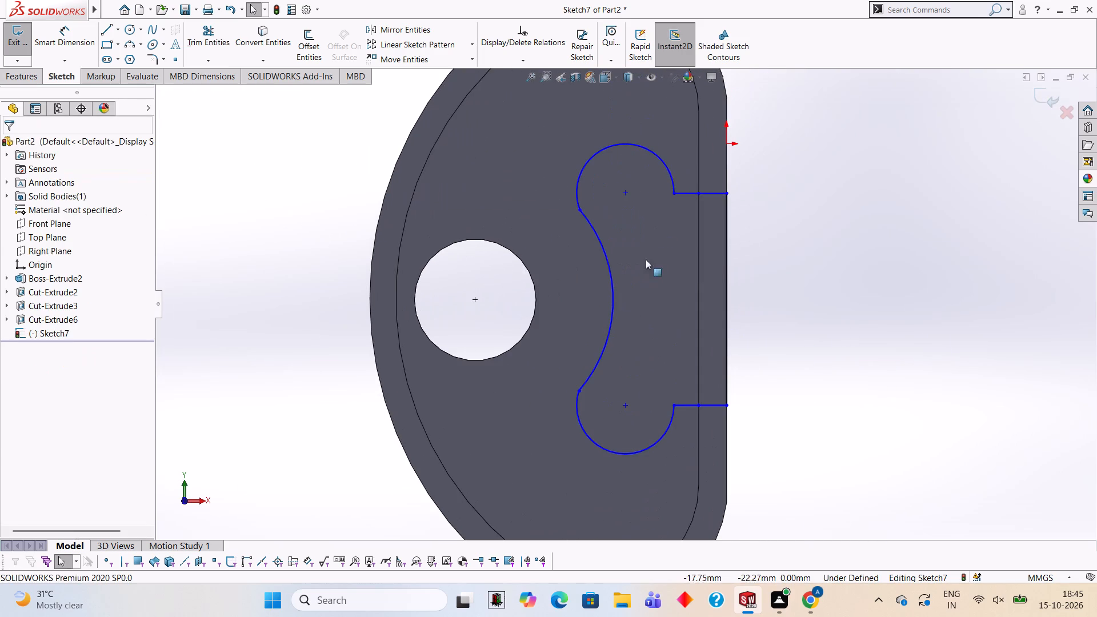
Make the slot's middle arc tangent to both the upper and the lower end arcs.
click(579, 194)
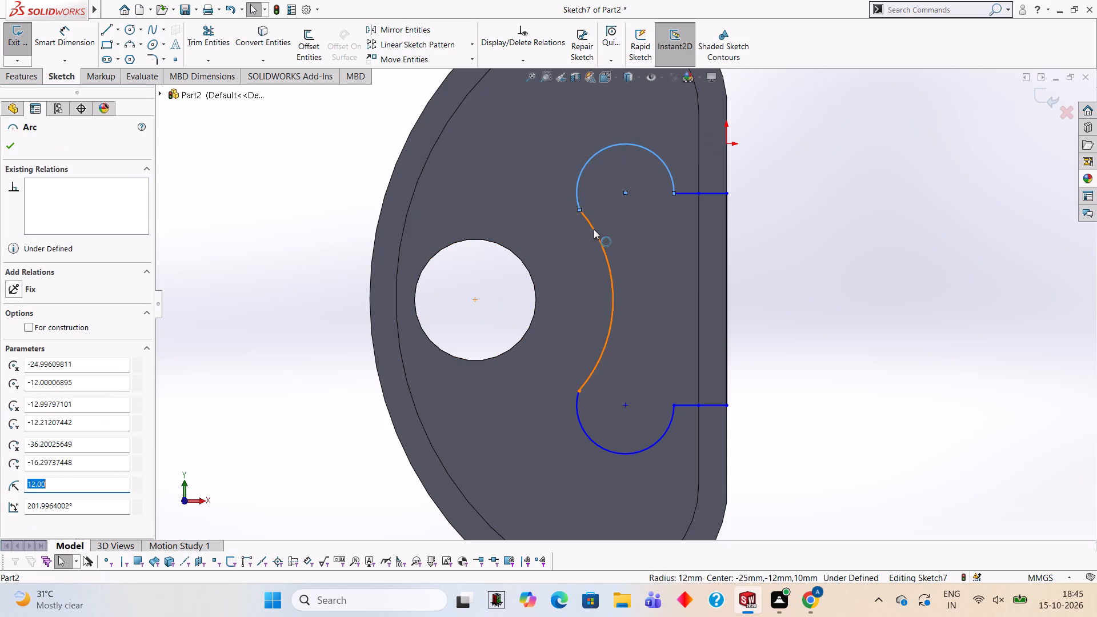
ctrl+click(592, 229)
ctrl+click(46, 365)
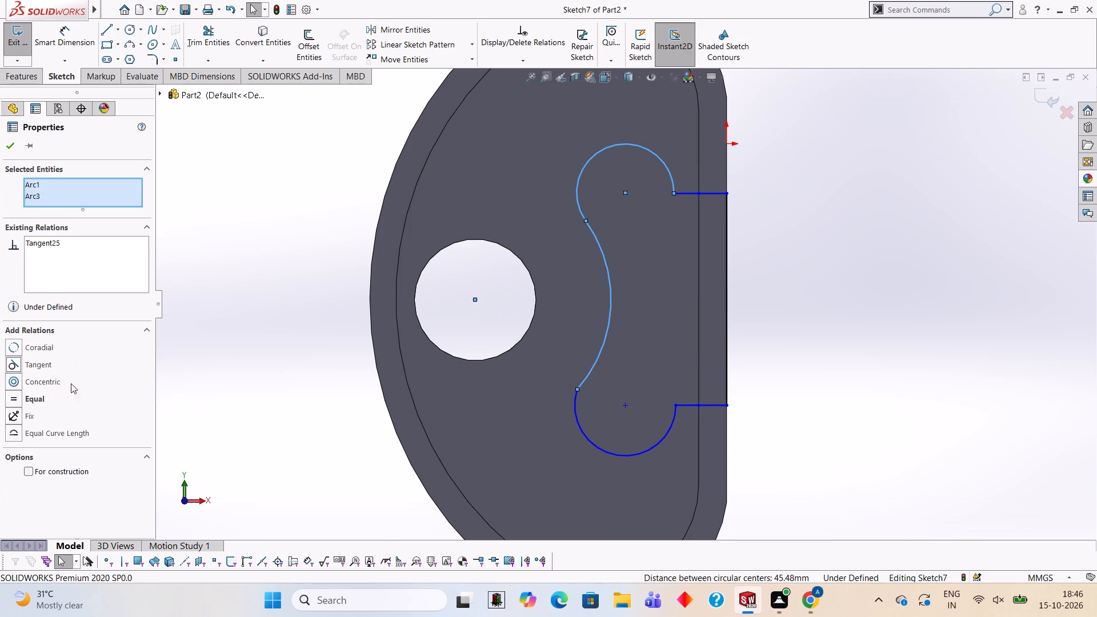
key(Escape)
key(Escape)
click(595, 364)
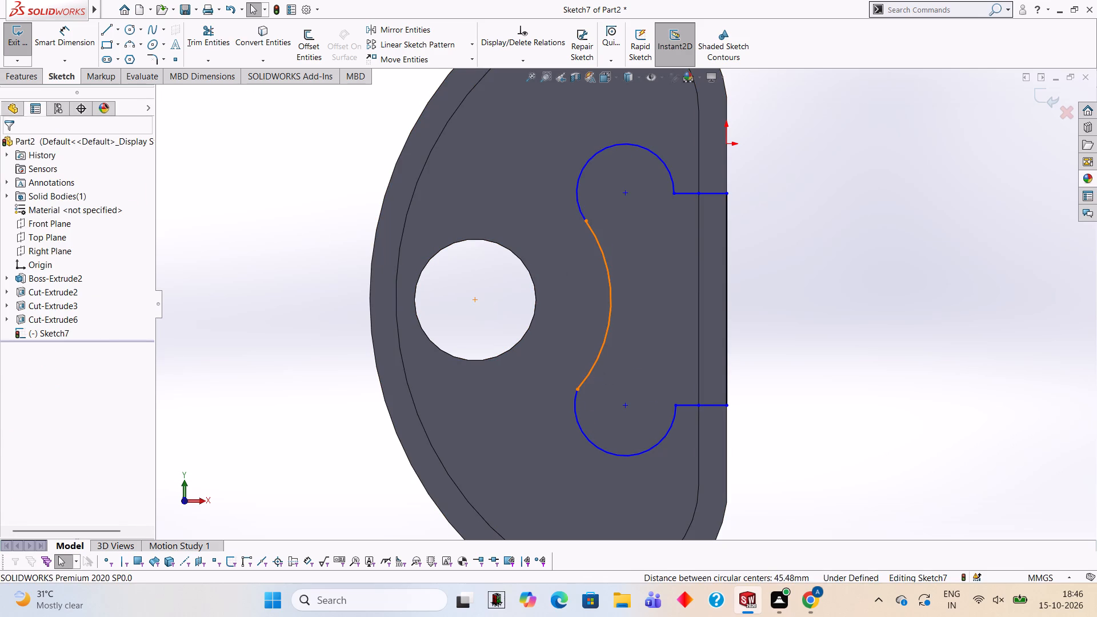
ctrl+click(578, 416)
ctrl+click(55, 365)
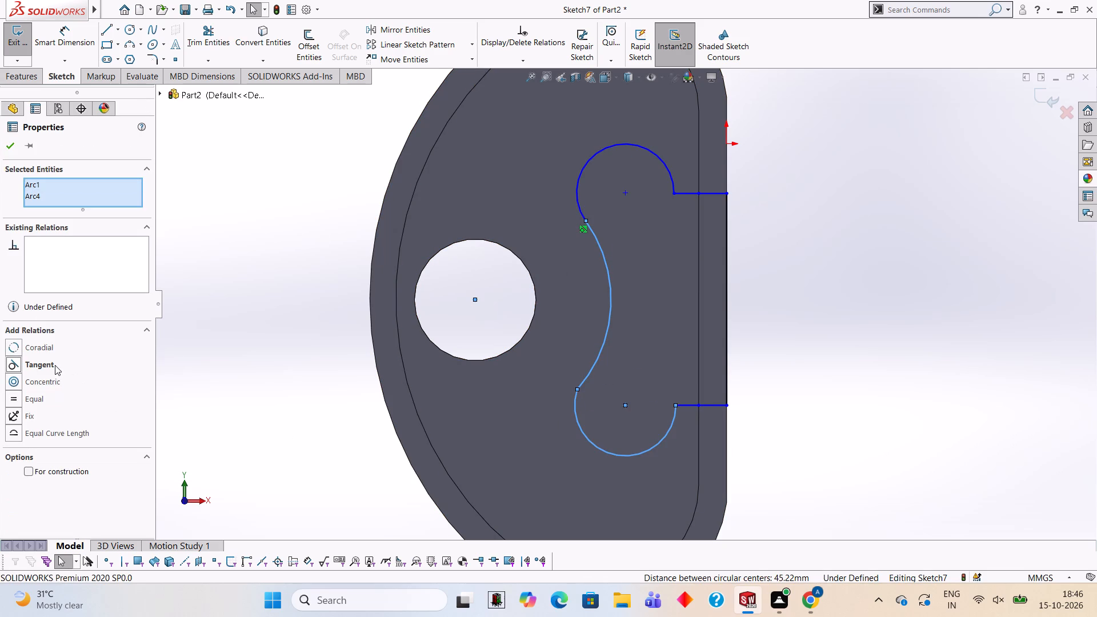
key(Escape)
Cut-extrude the closed slot profile with a blind depth of 10 mm.
scroll(761, 279, up, 2)
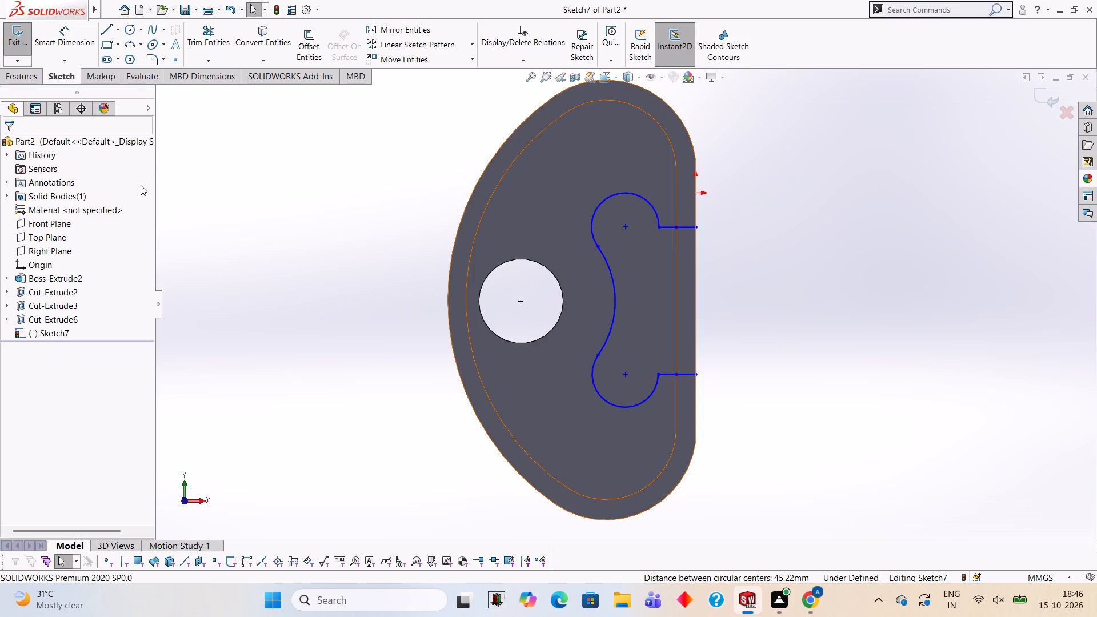
click(29, 80)
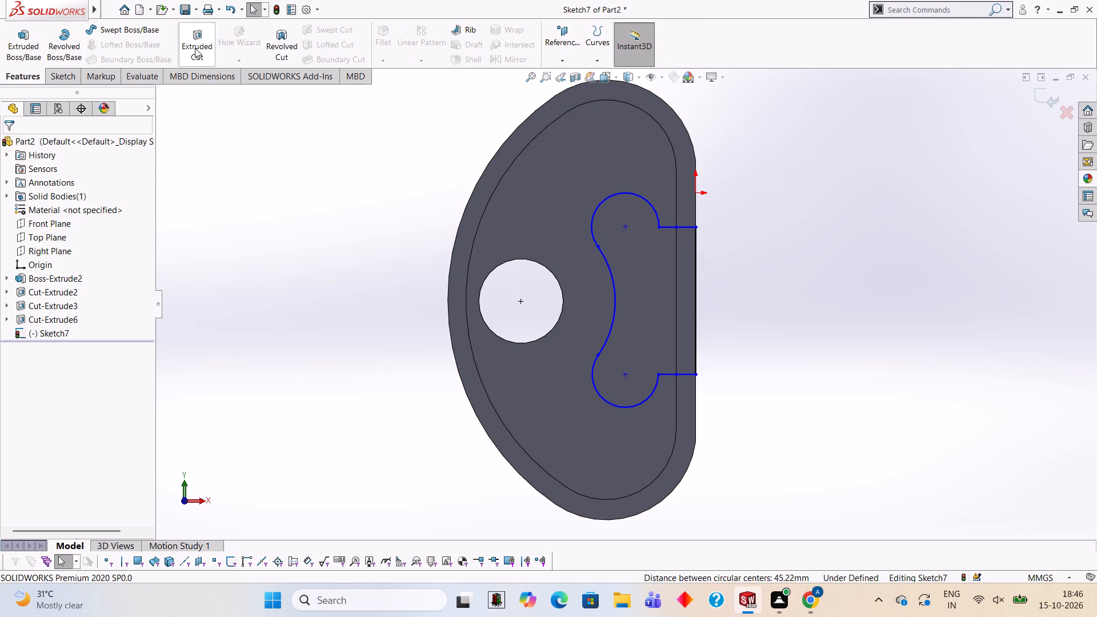
click(195, 48)
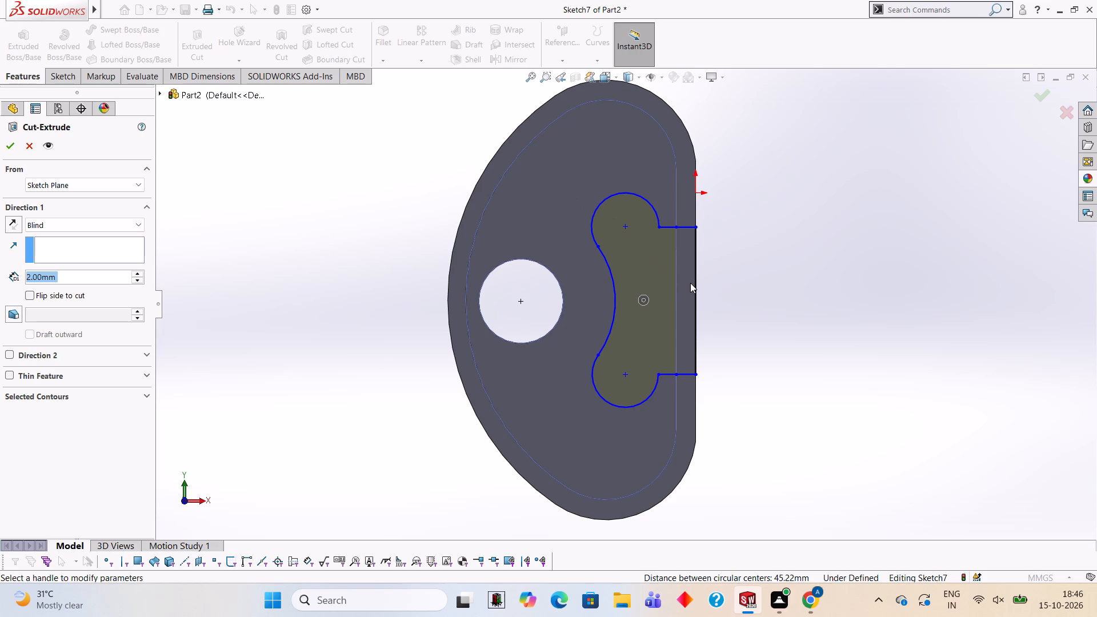
click(690, 283)
middle_drag(817, 263, 753, 326)
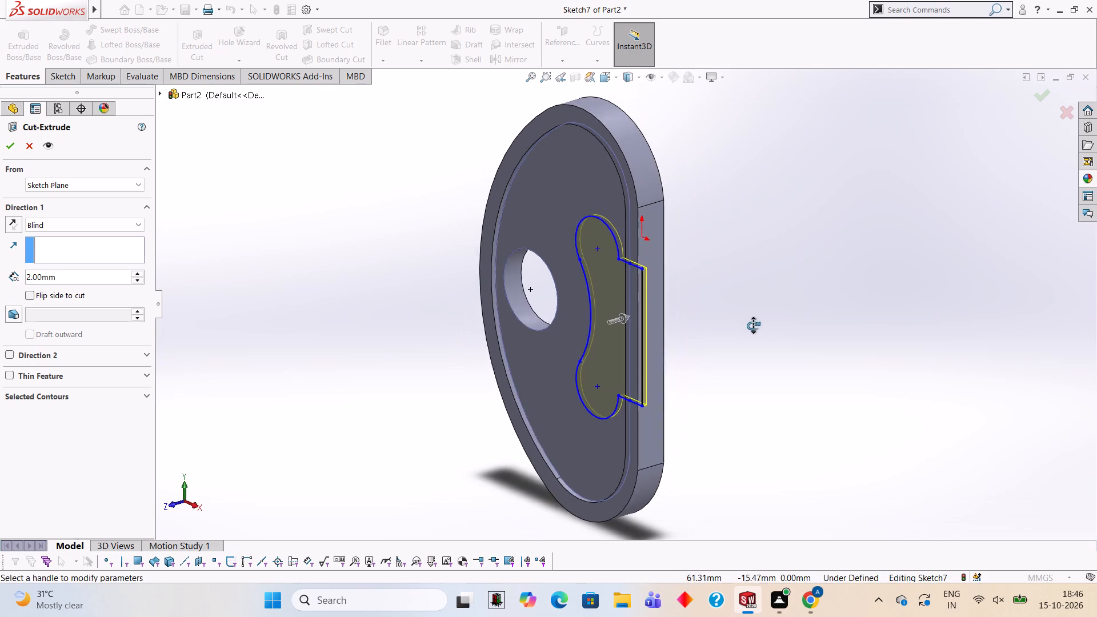
middle_drag(753, 326, 746, 329)
middle_drag(687, 300, 728, 301)
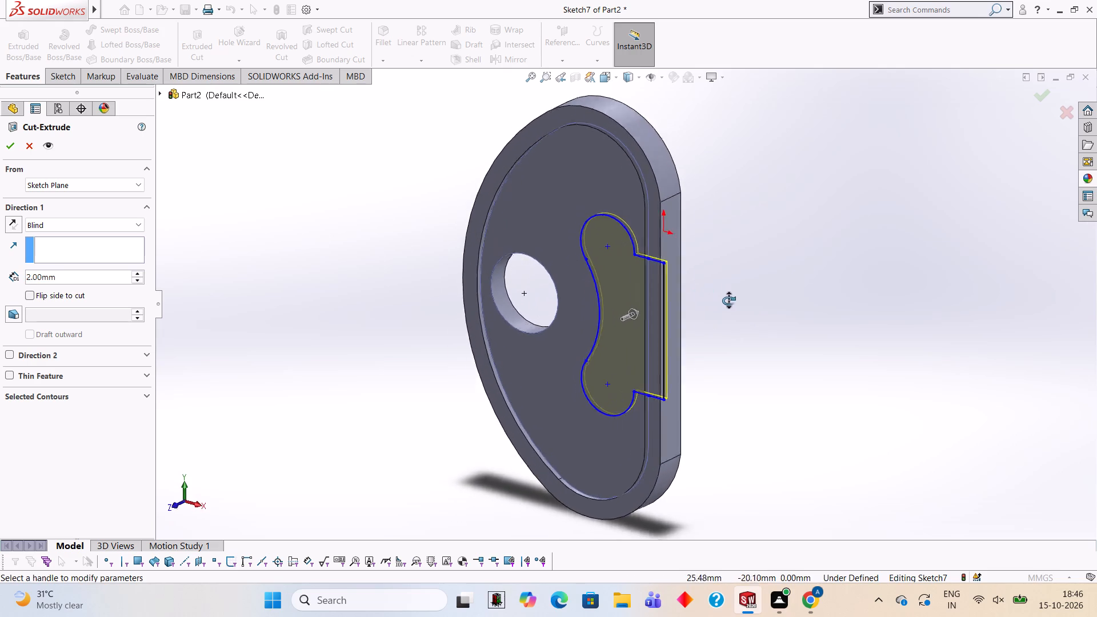
middle_drag(728, 301, 671, 337)
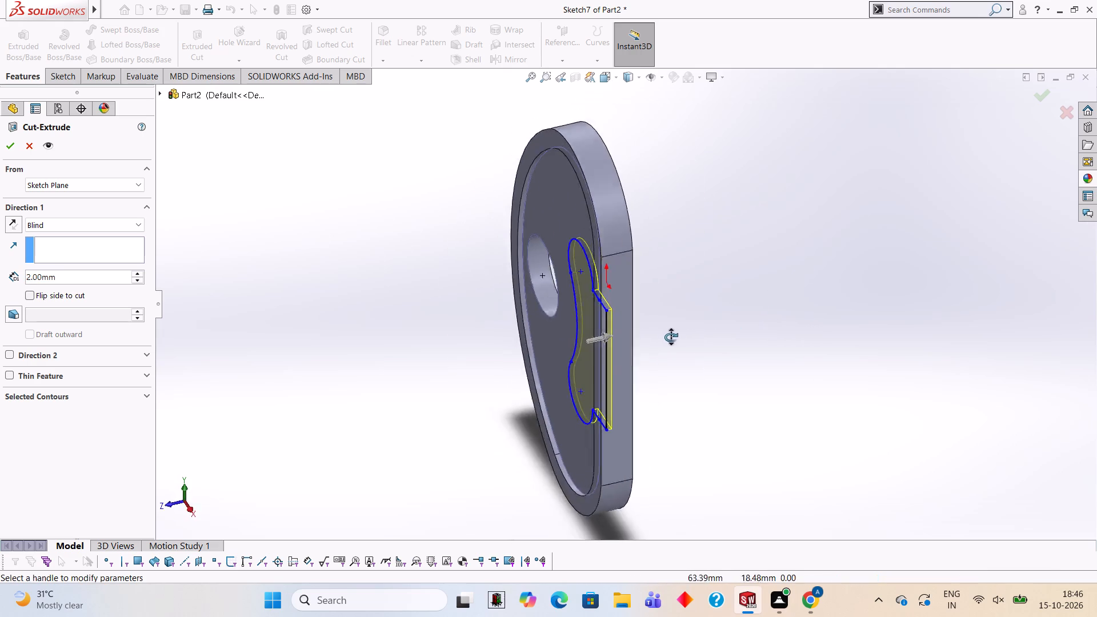
middle_drag(671, 337, 699, 305)
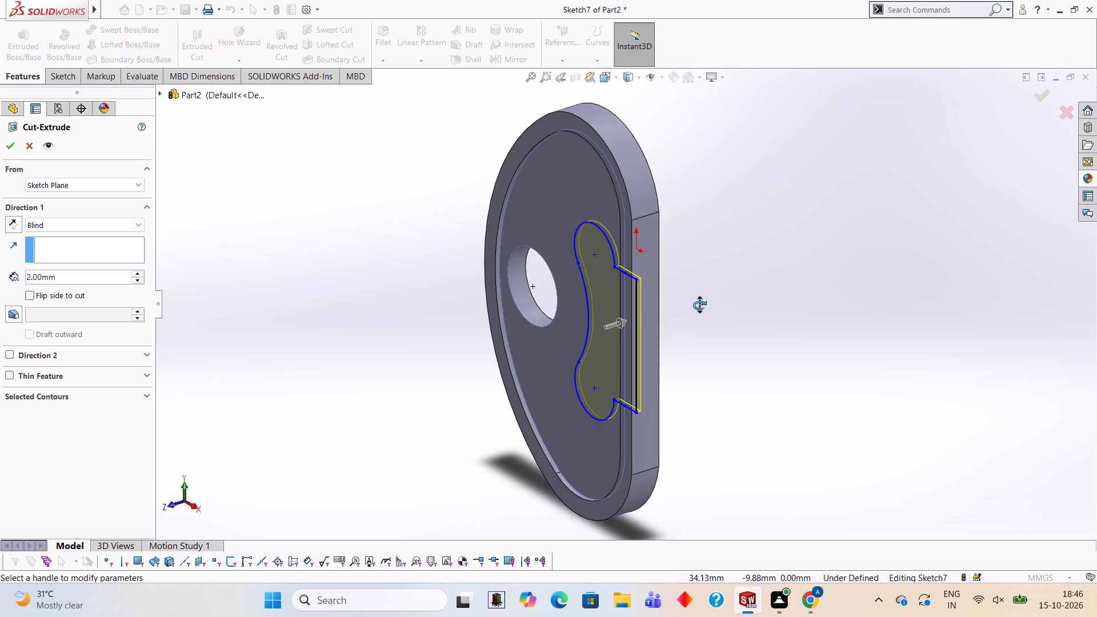
middle_drag(699, 305, 718, 301)
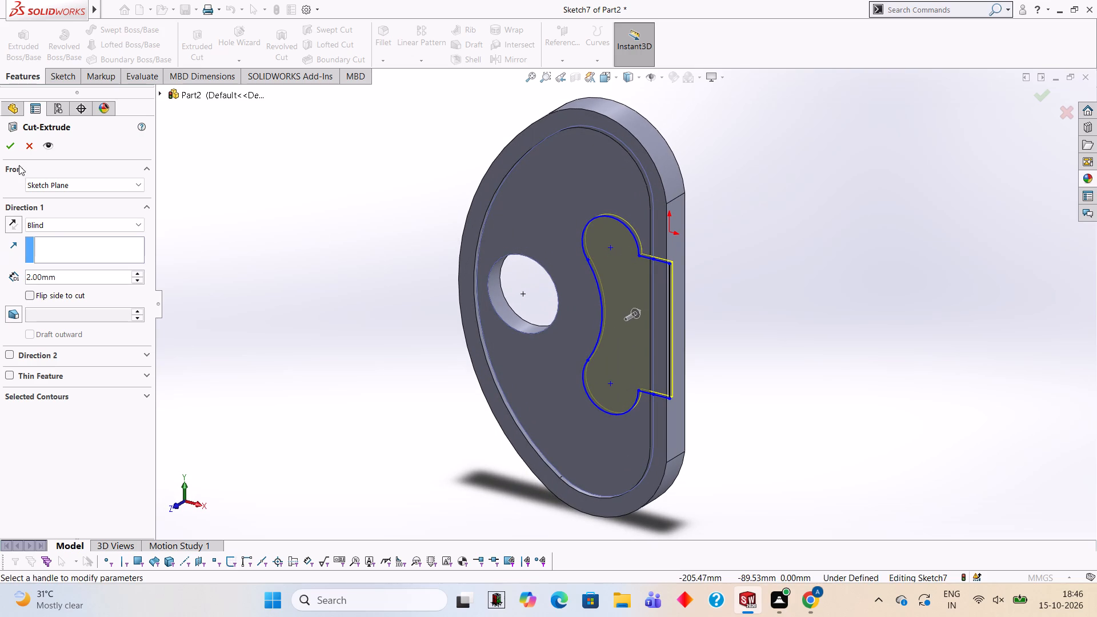
click(91, 276)
key(BackSpace)
key(BackSpace)
key(BackSpace)
key(BackSpace)
key(BackSpace)
key(BackSpace)
key(BackSpace)
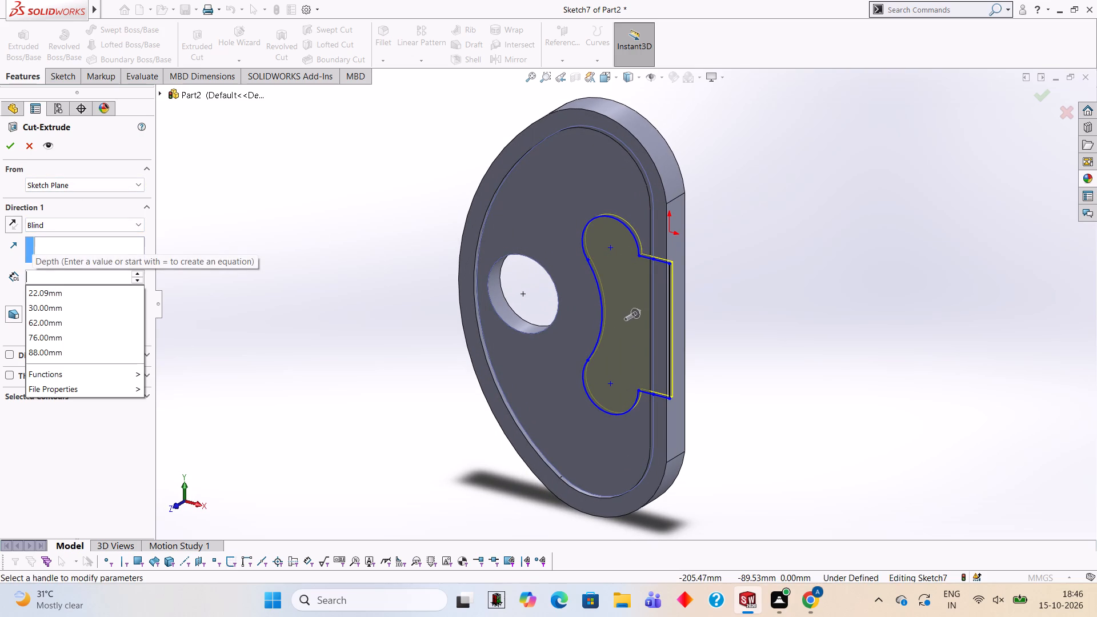
text(10)
key(Return)
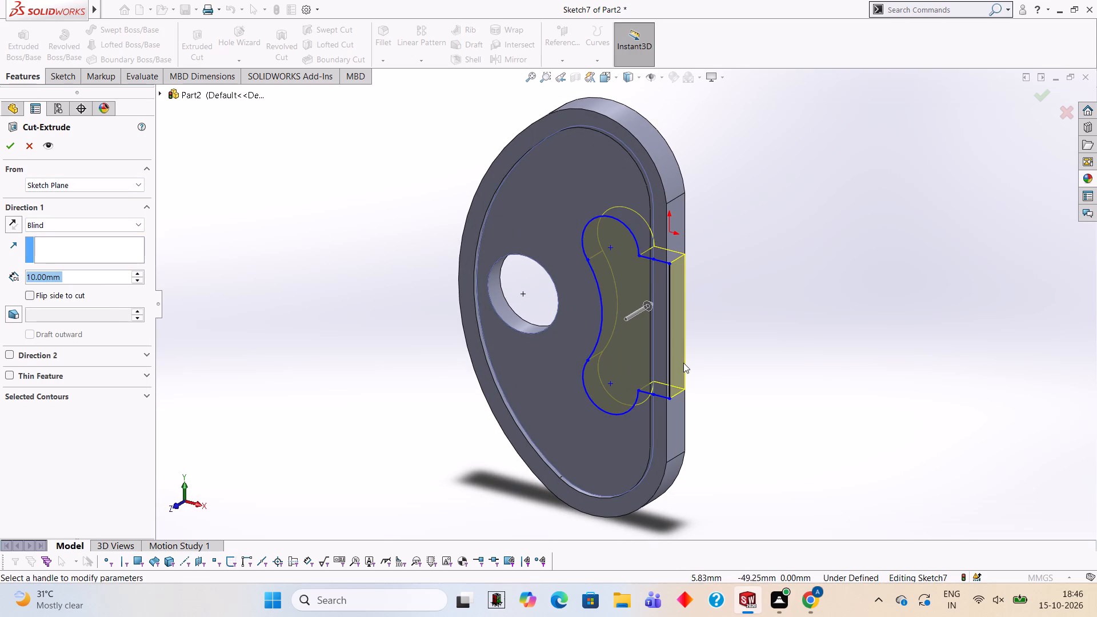
middle_drag(741, 358, 664, 360)
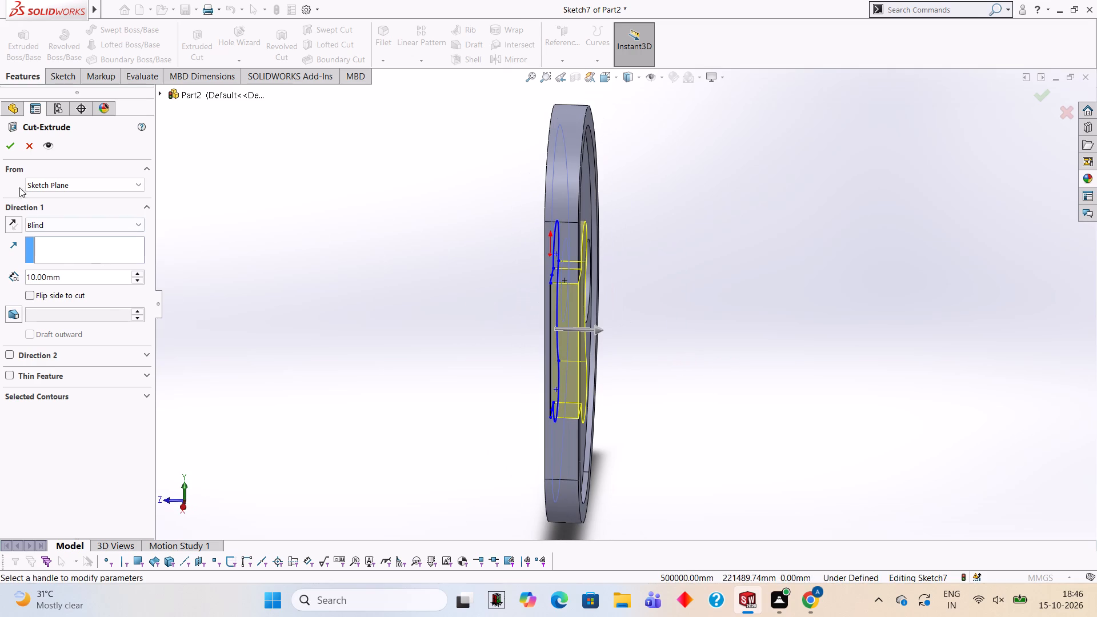
click(7, 142)
click(275, 259)
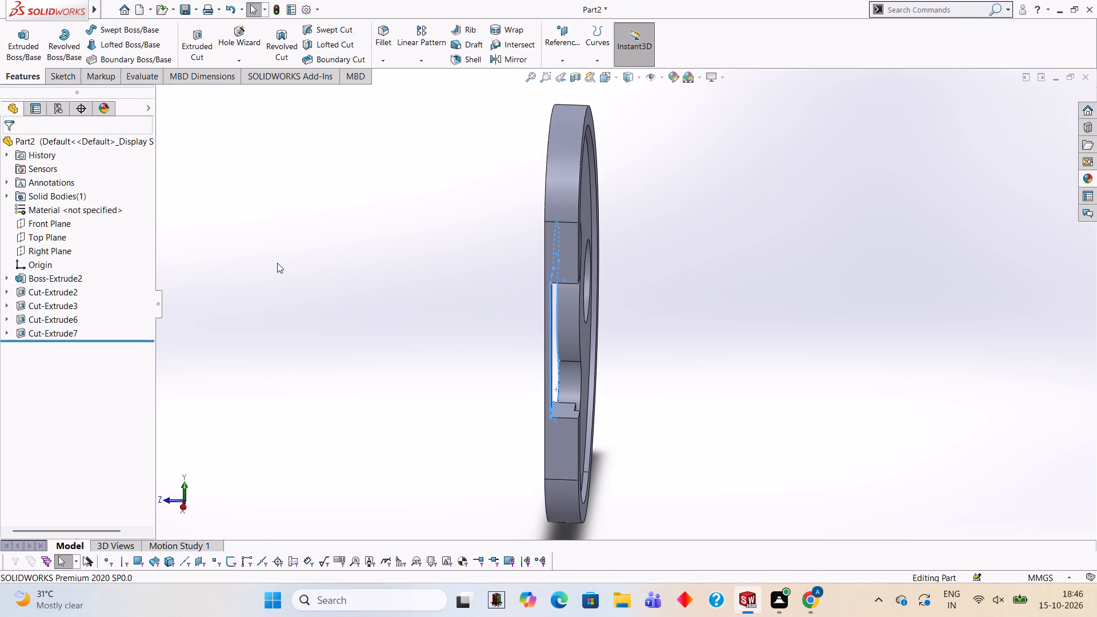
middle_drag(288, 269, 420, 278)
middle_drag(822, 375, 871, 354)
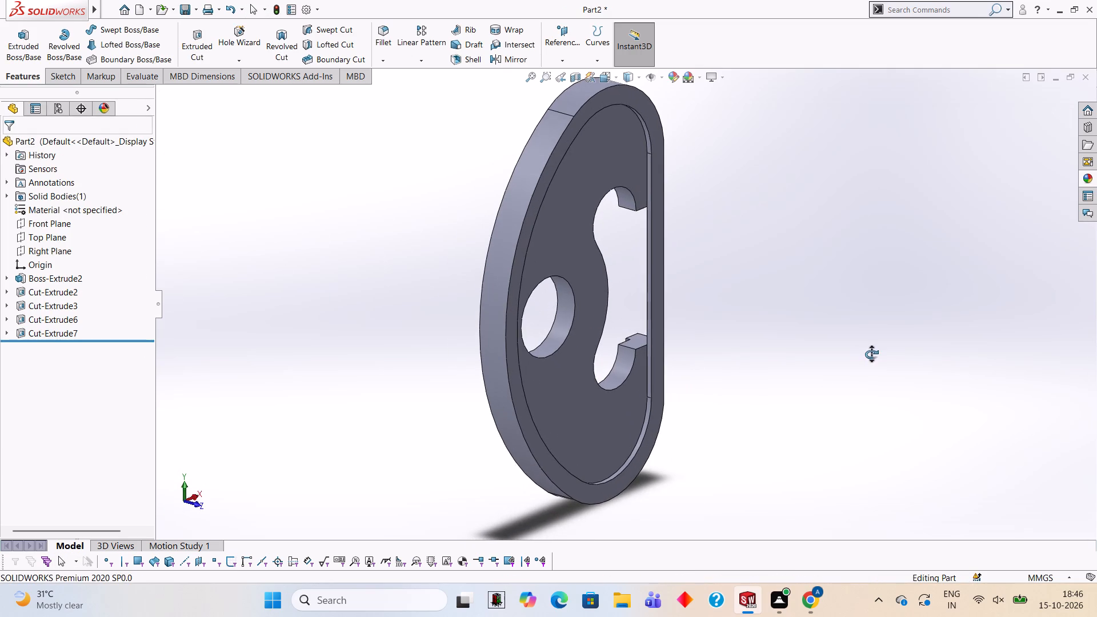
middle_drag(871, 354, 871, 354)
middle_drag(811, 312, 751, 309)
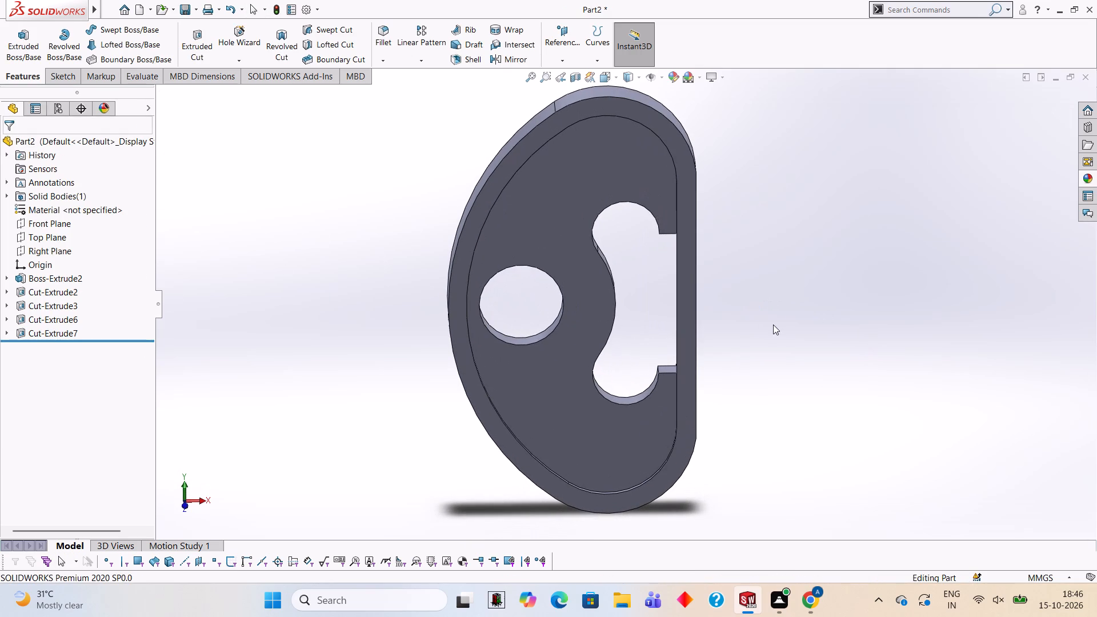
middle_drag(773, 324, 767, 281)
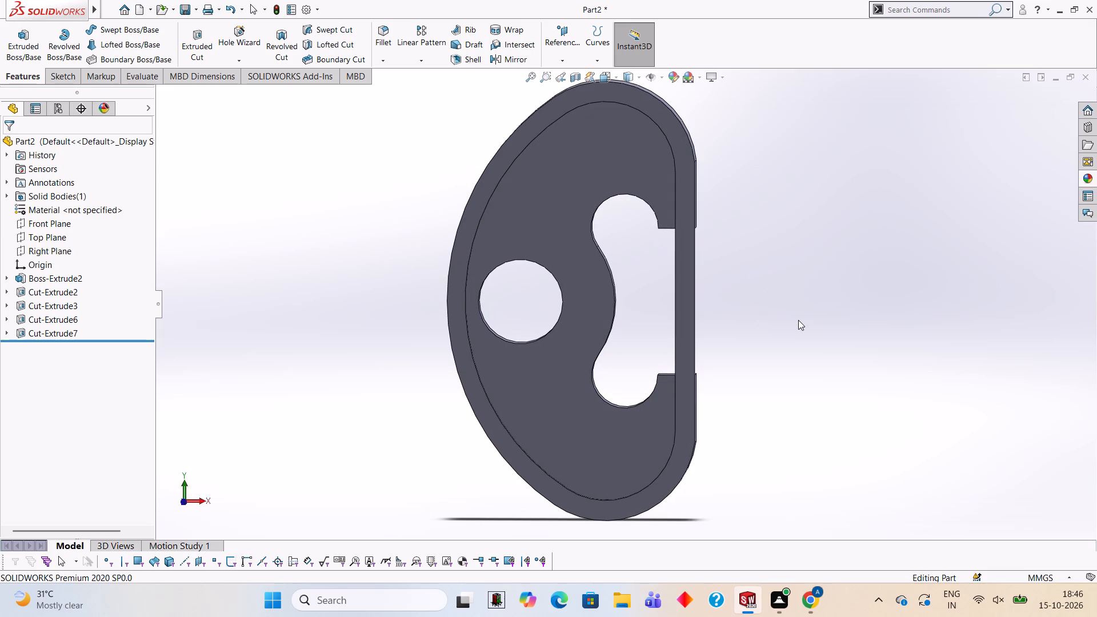
Sketch a closed rectangle about 52 mm long tracing the rear face of the strip left across the slot opening.
scroll(798, 320, up, 2)
scroll(798, 320, down, 2)
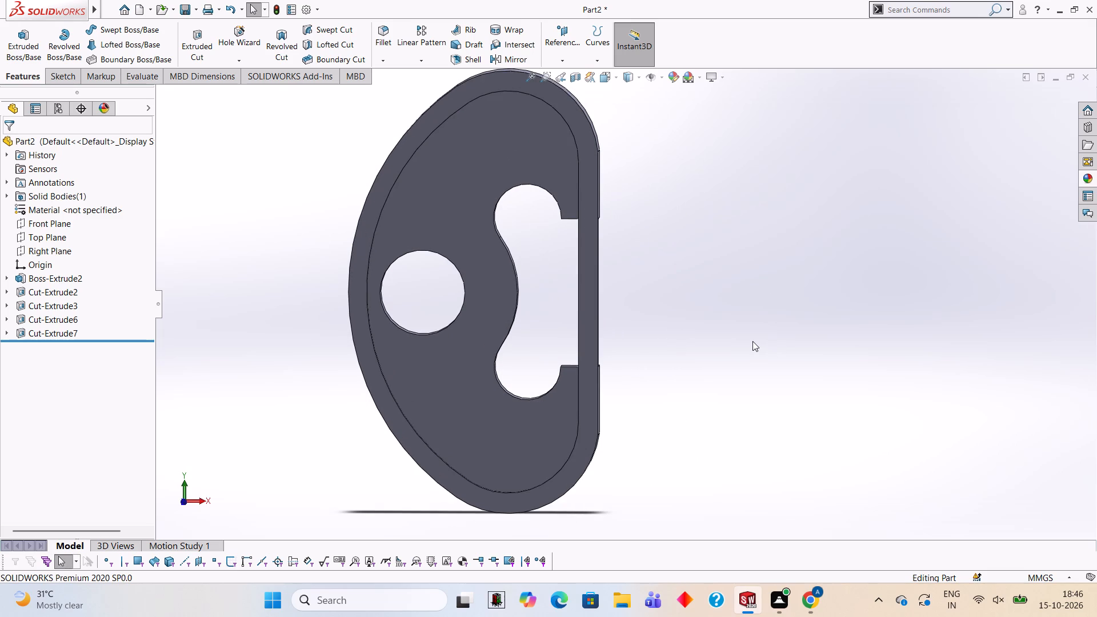
scroll(724, 343, down, 2)
middle_drag(748, 309, 592, 322)
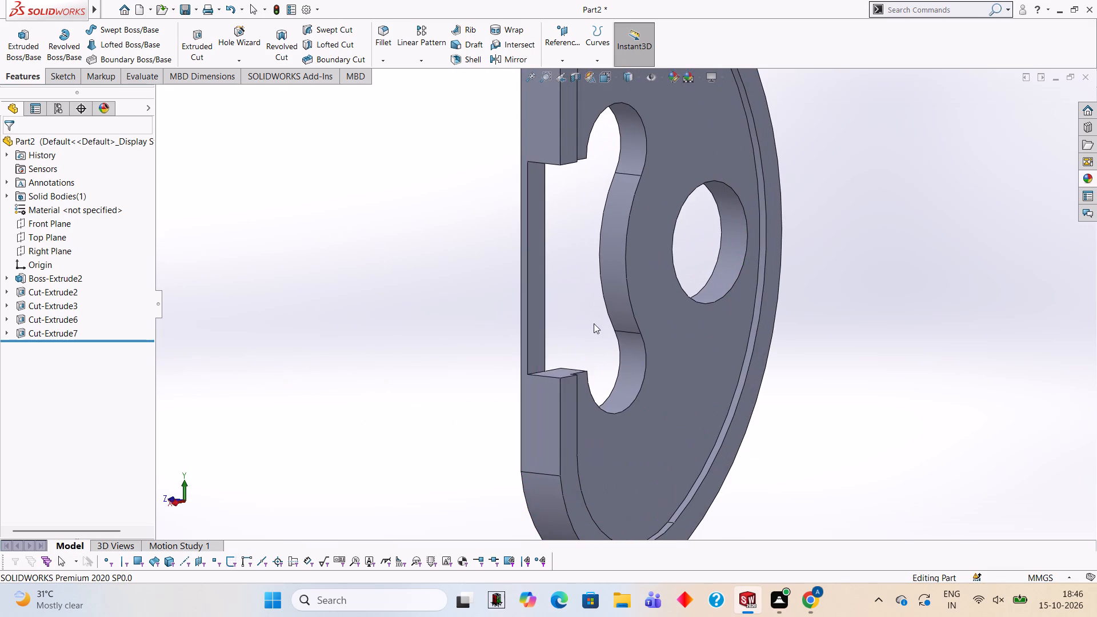
middle_drag(680, 372, 619, 374)
click(483, 274)
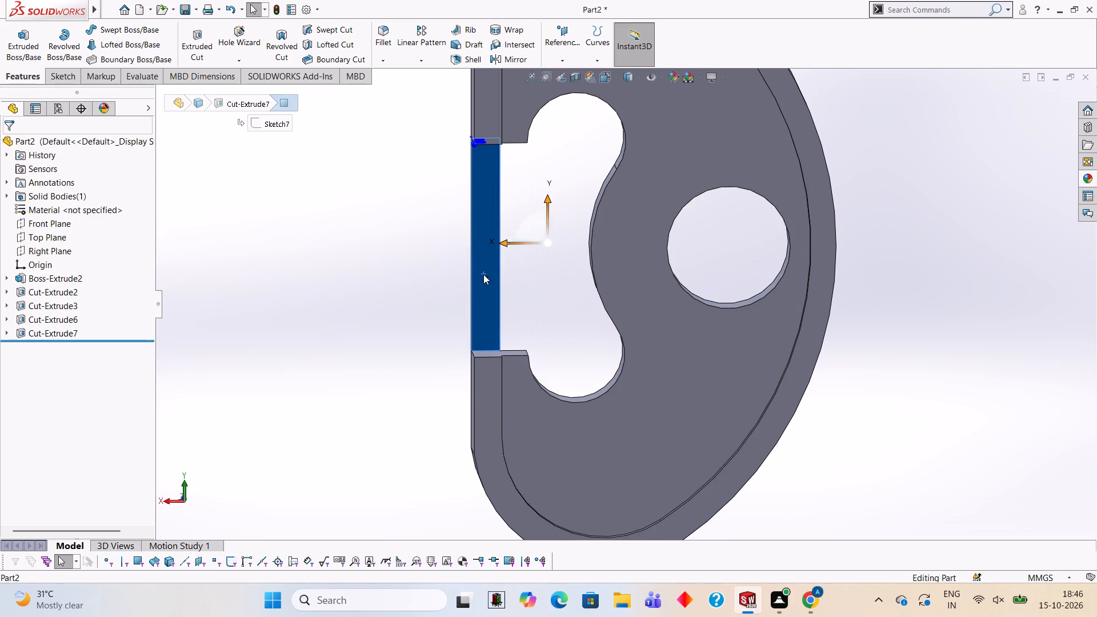
click(536, 236)
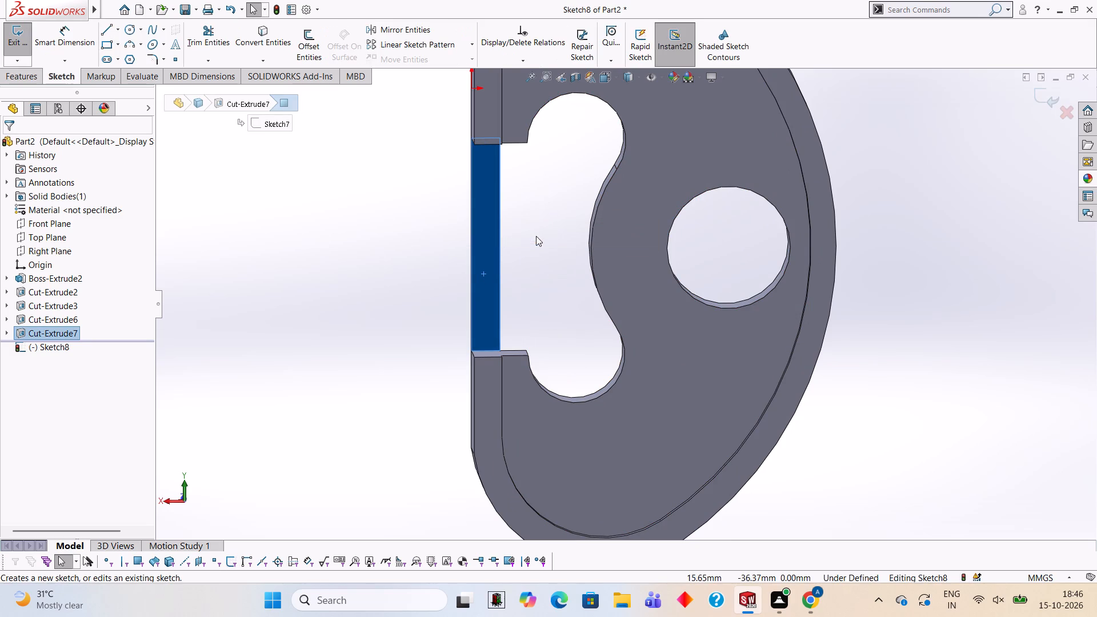
key(ctrl+8)
scroll(536, 236, down, 2)
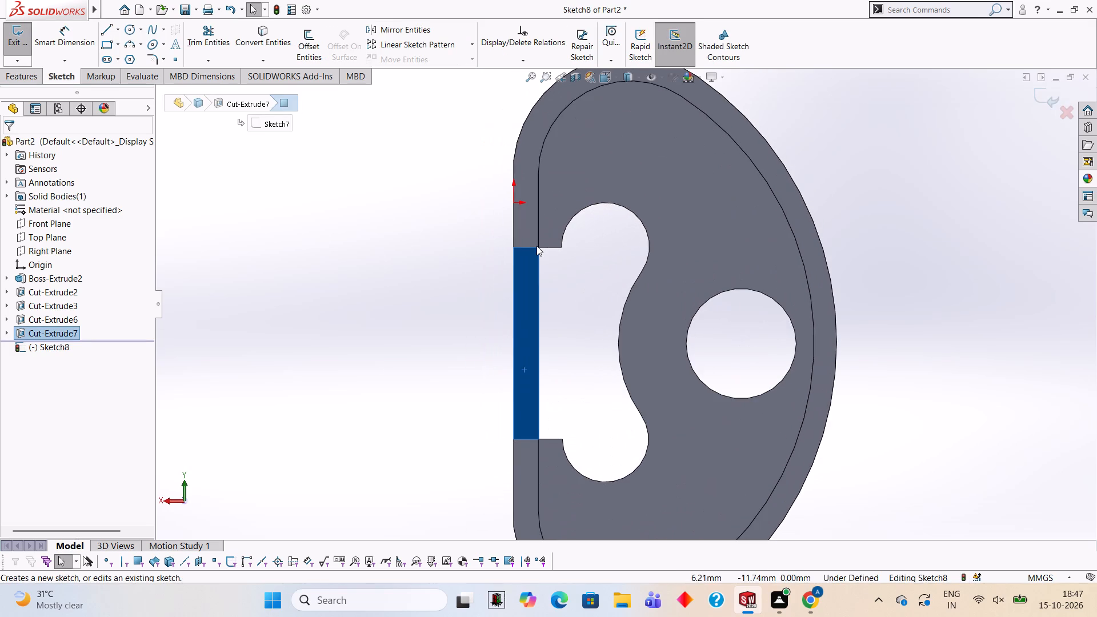
scroll(692, 403, down, 2)
scroll(694, 403, up, 2)
scroll(694, 403, down, 1)
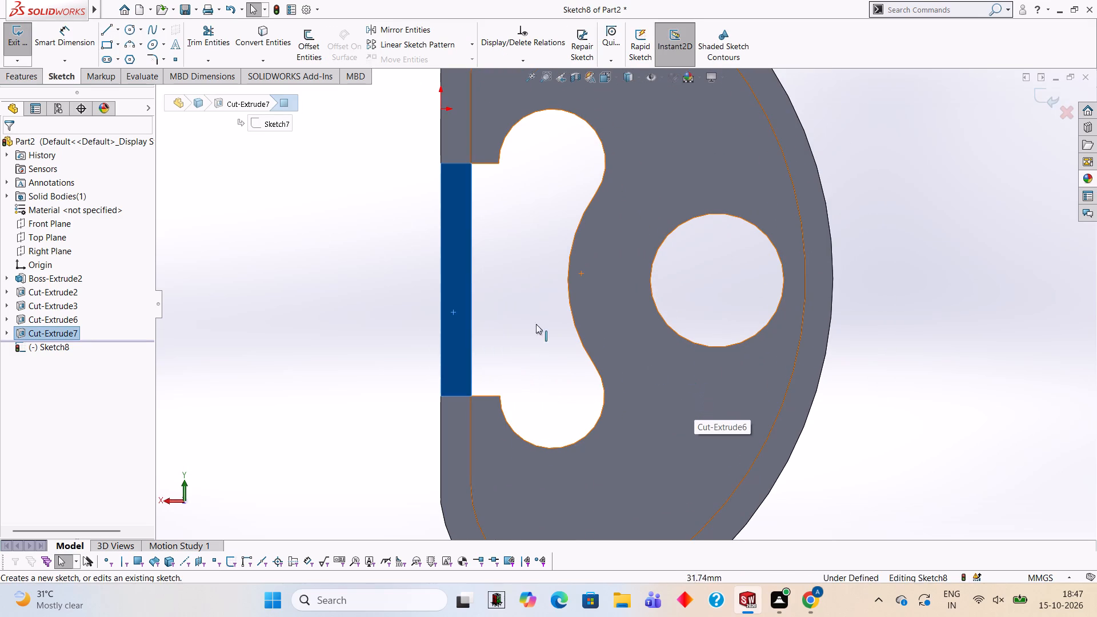
click(101, 33)
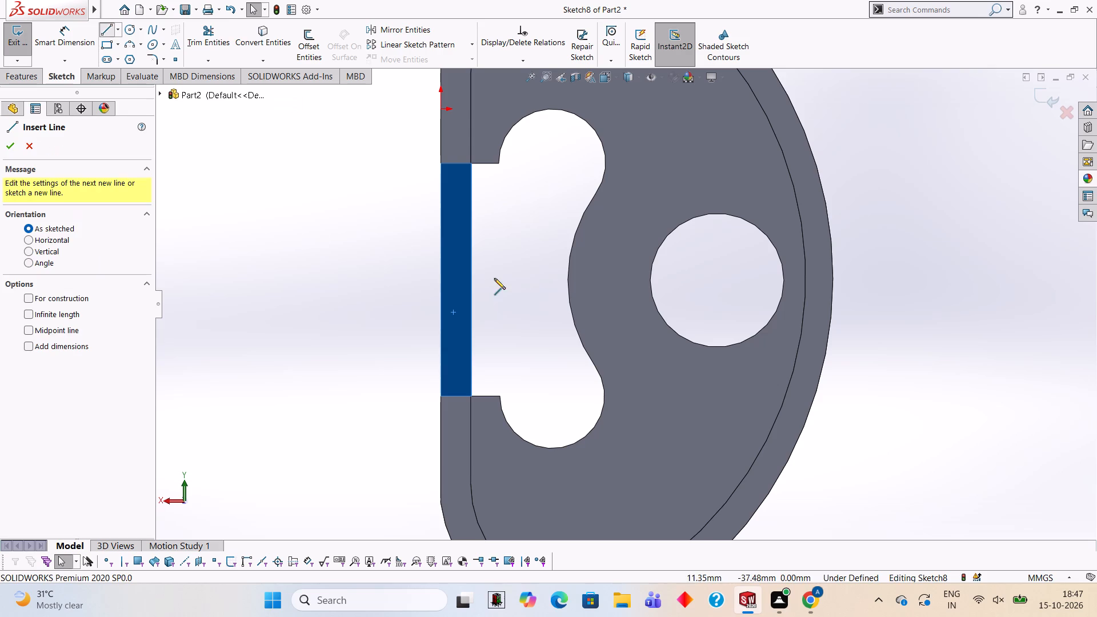
click(440, 161)
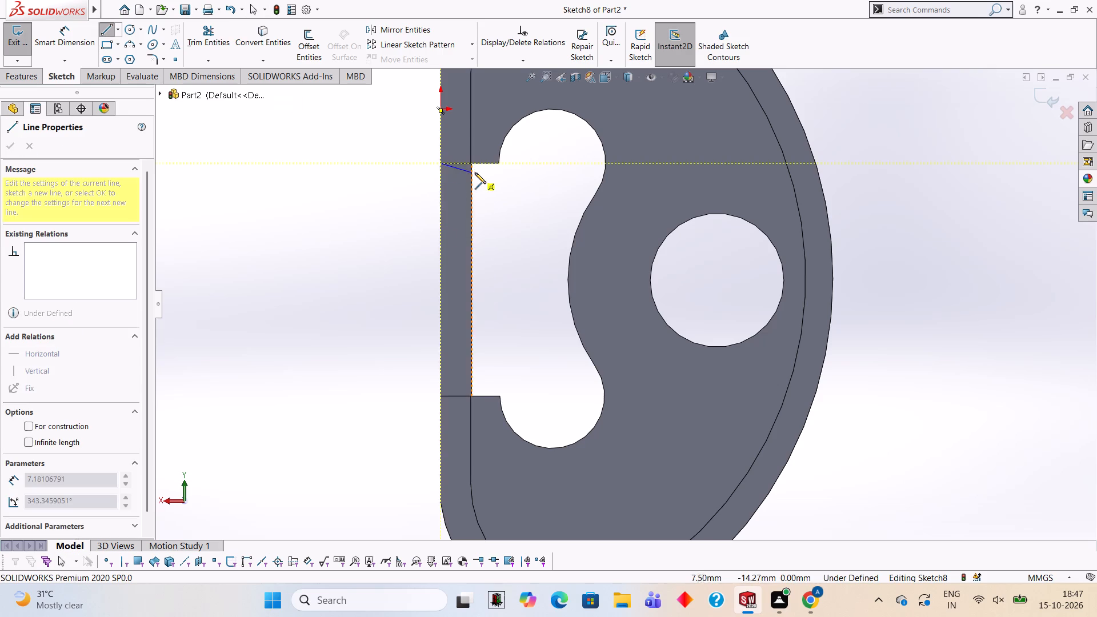
click(470, 163)
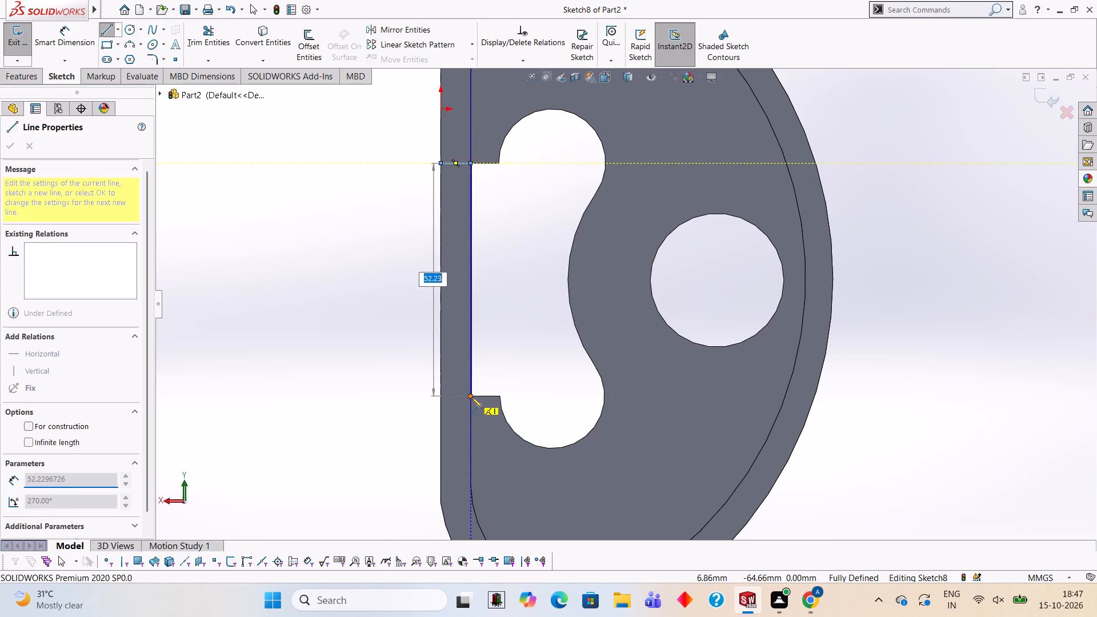
click(471, 397)
click(441, 395)
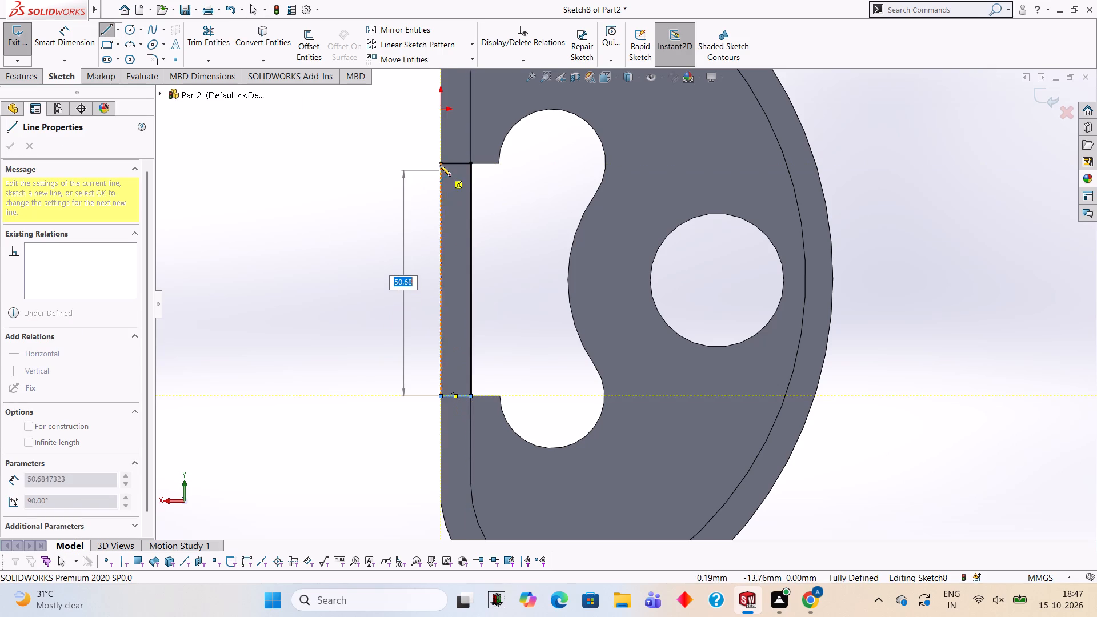
click(440, 165)
Cut-extrude the traced strip rectangle with a blind depth of 10 mm.
middle_drag(371, 261, 419, 283)
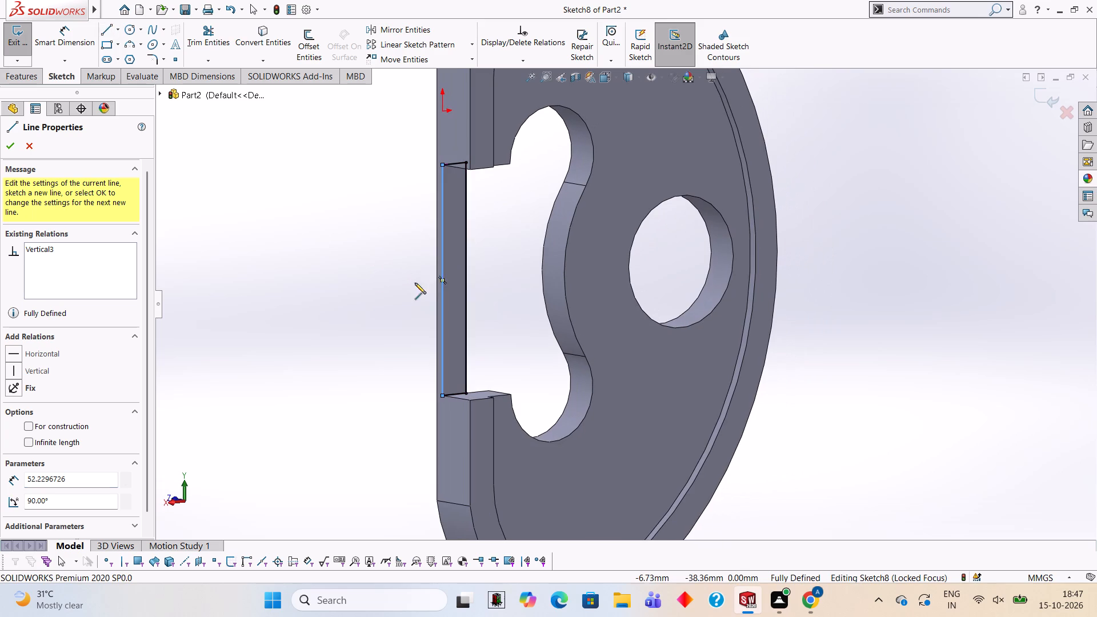
click(35, 77)
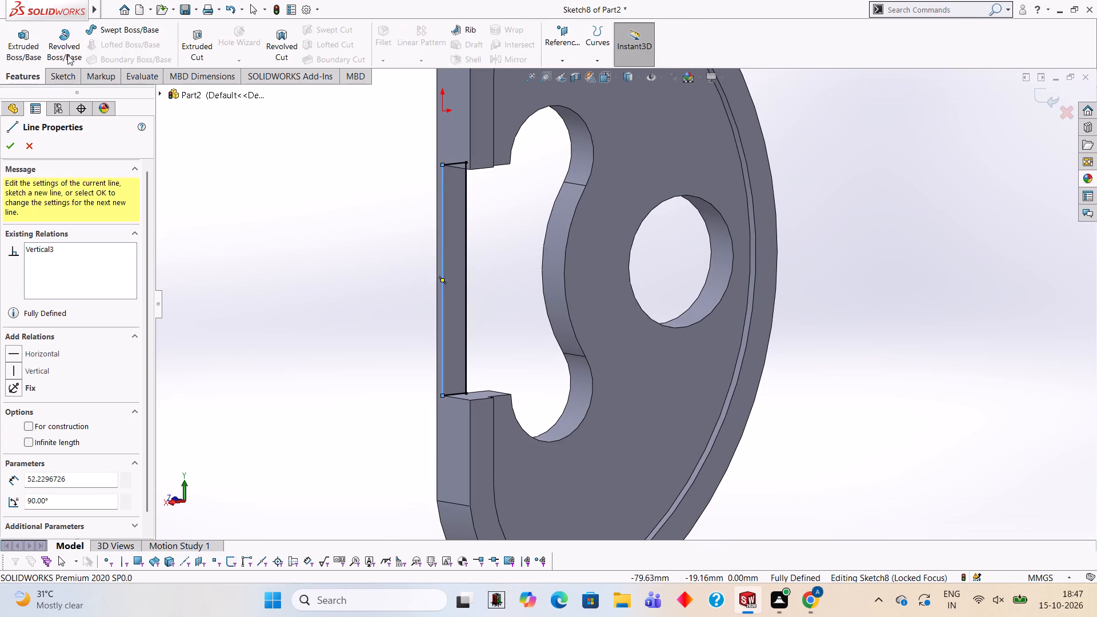
click(209, 31)
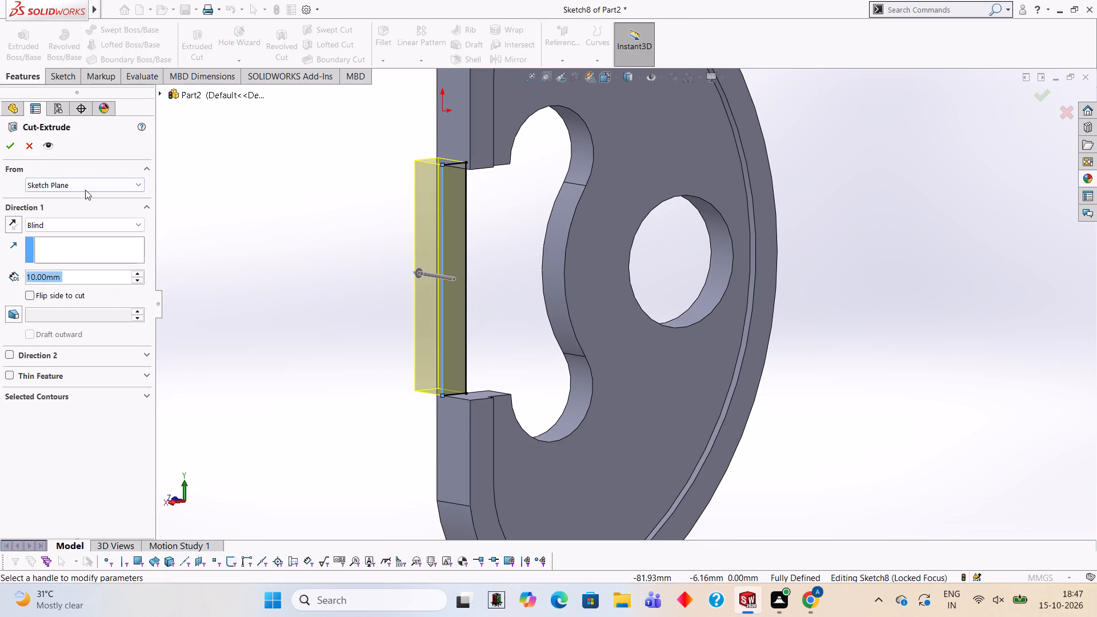
click(5, 149)
click(247, 246)
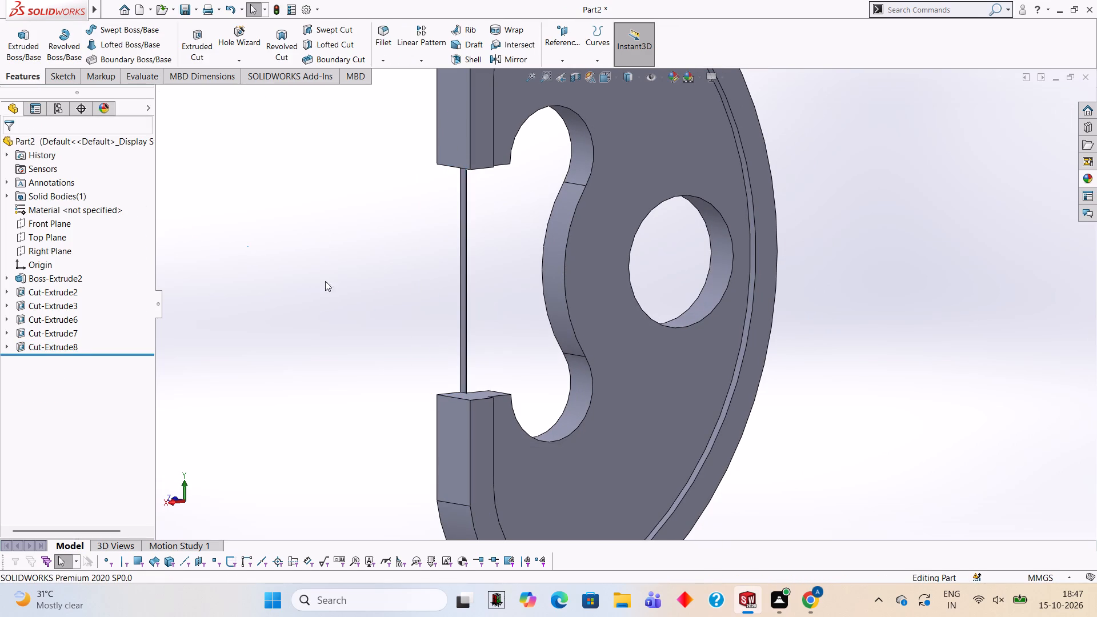
Examine the slot opening from several angles for material still bridging it.
scroll(478, 278, down, 4)
middle_drag(504, 295, 439, 303)
scroll(458, 310, up, 2)
middle_drag(517, 227, 688, 204)
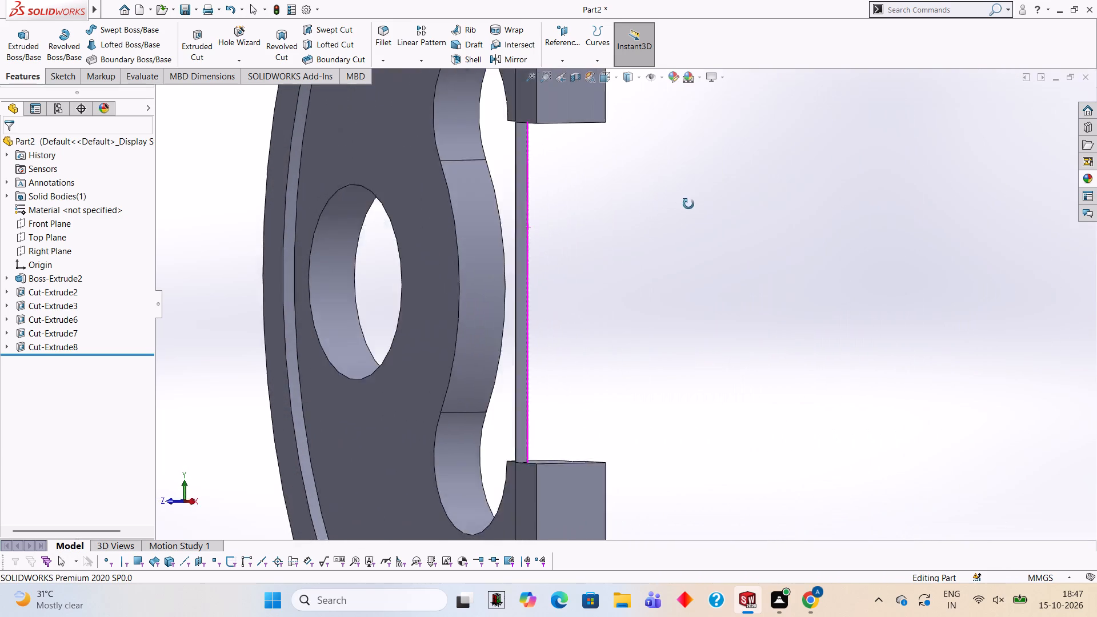
middle_drag(688, 204, 748, 222)
scroll(693, 296, up, 2)
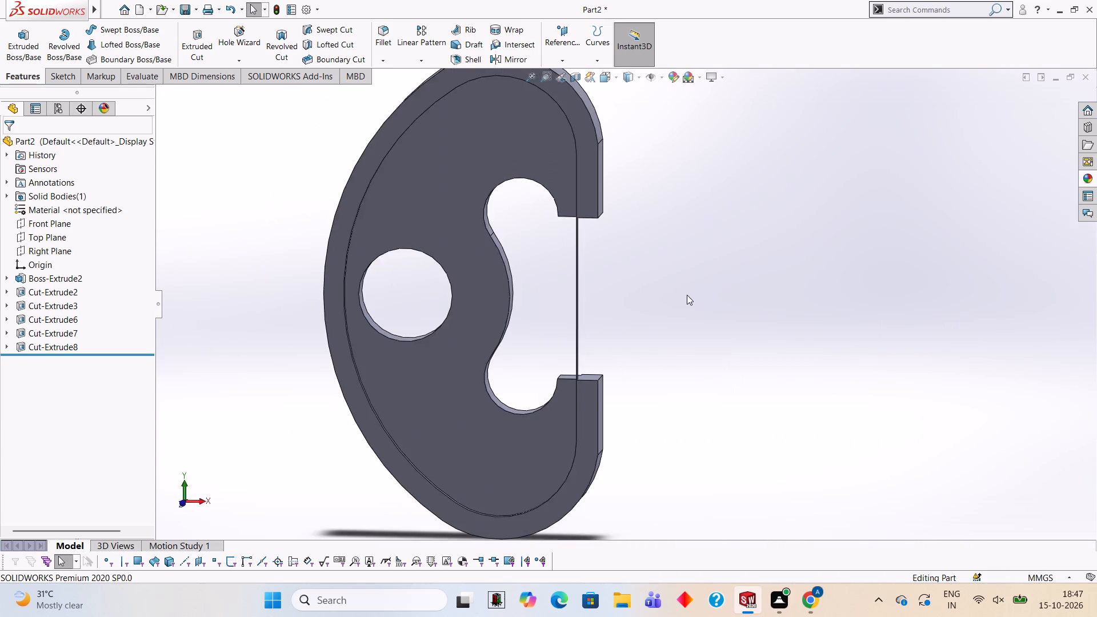
scroll(687, 295, up, 4)
scroll(534, 311, down, 2)
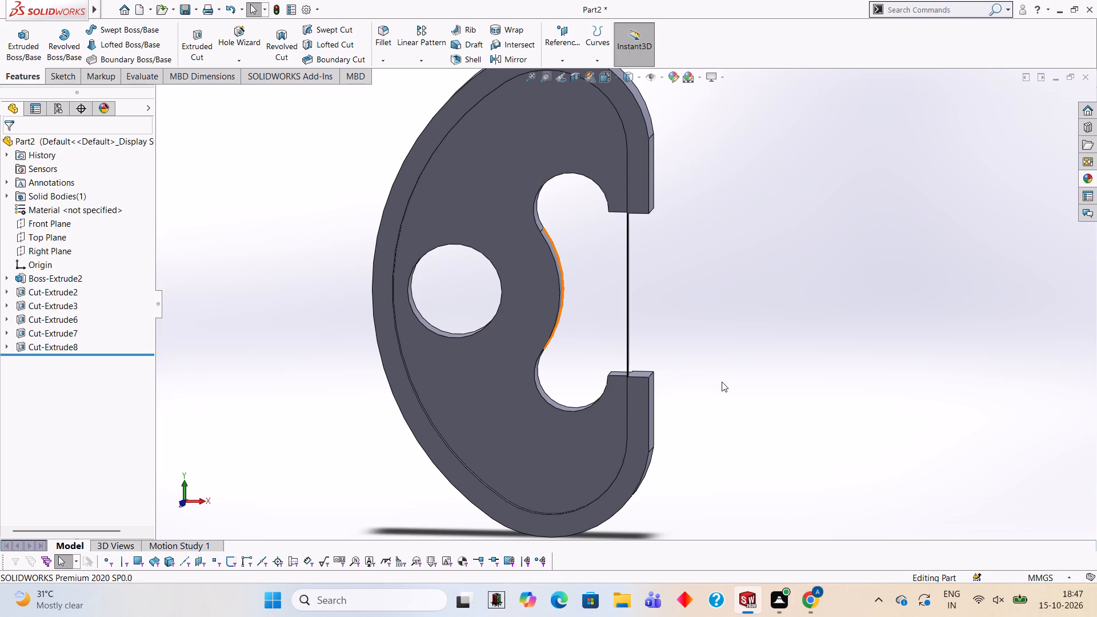
scroll(722, 382, up, 3)
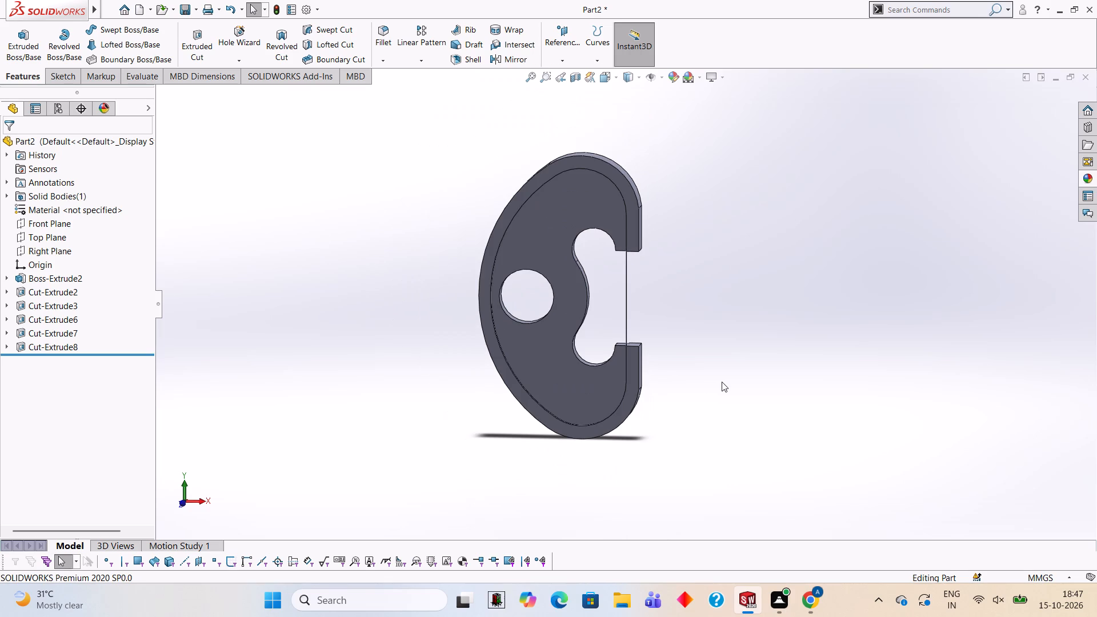
scroll(710, 374, down, 2)
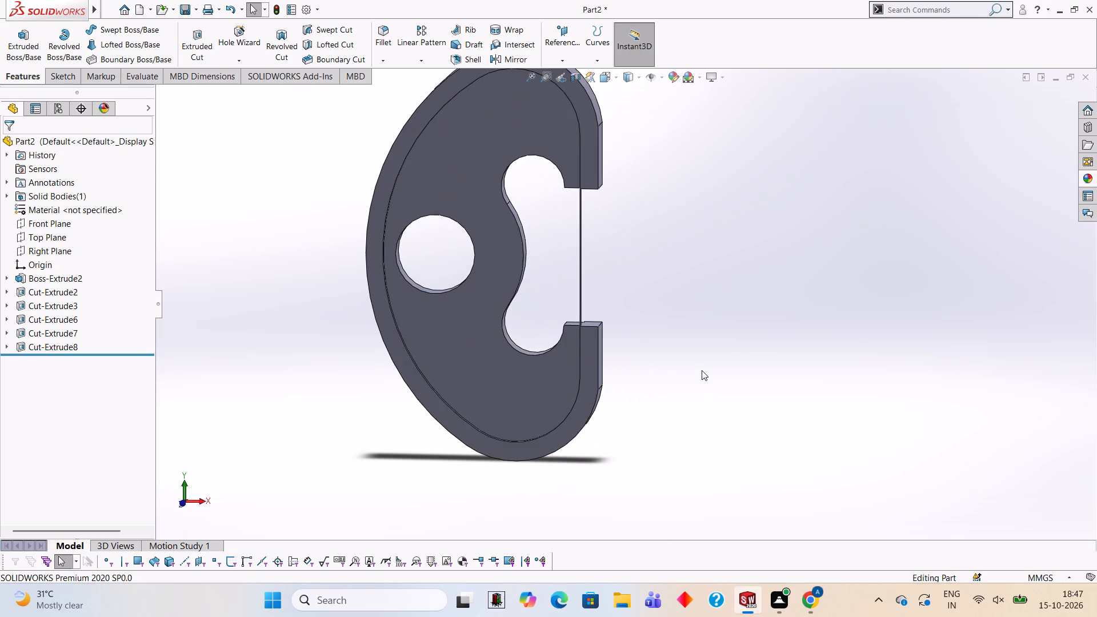
Sketch a closed rectangle 2 mm wide and about 52 mm long on the side face of the thin sliver bridging the slot opening.
middle_drag(732, 300, 664, 305)
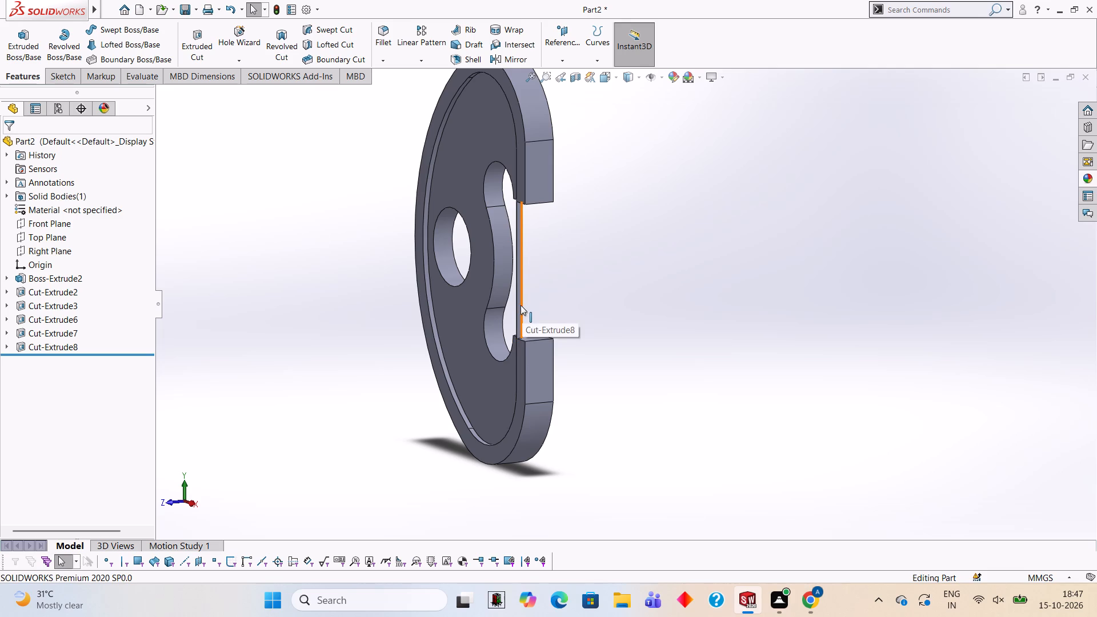
scroll(521, 305, down, 6)
click(566, 316)
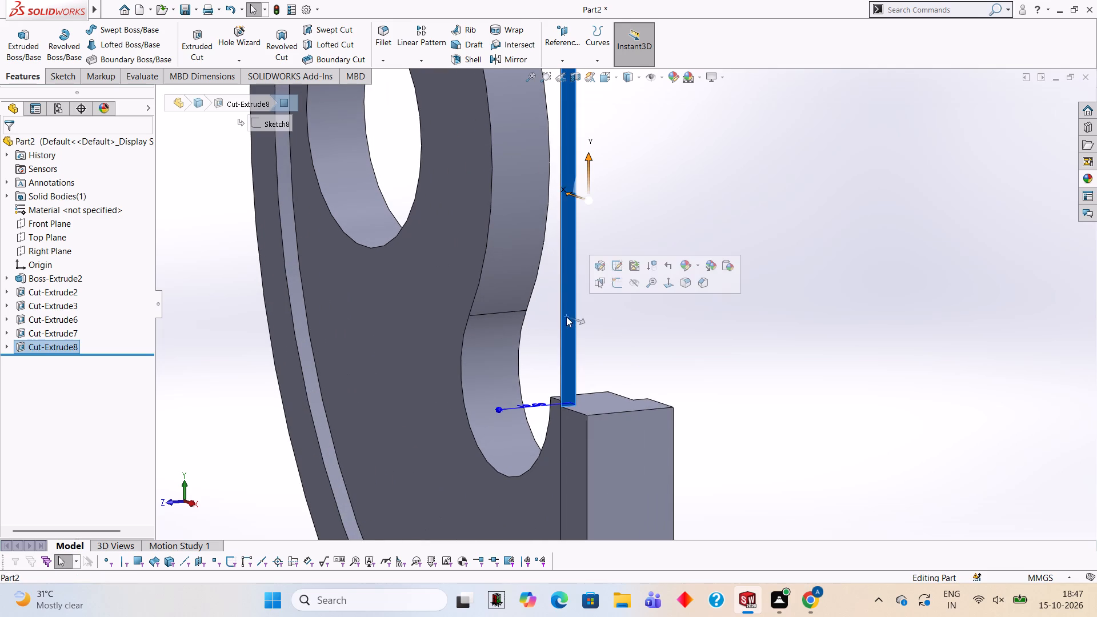
click(614, 278)
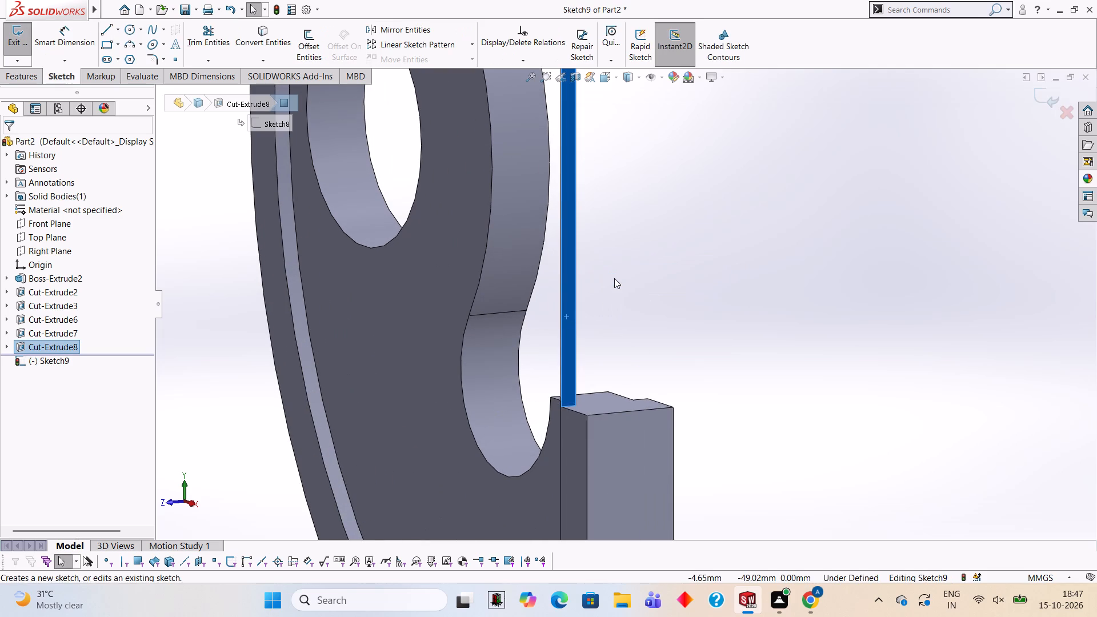
key(ctrl+8)
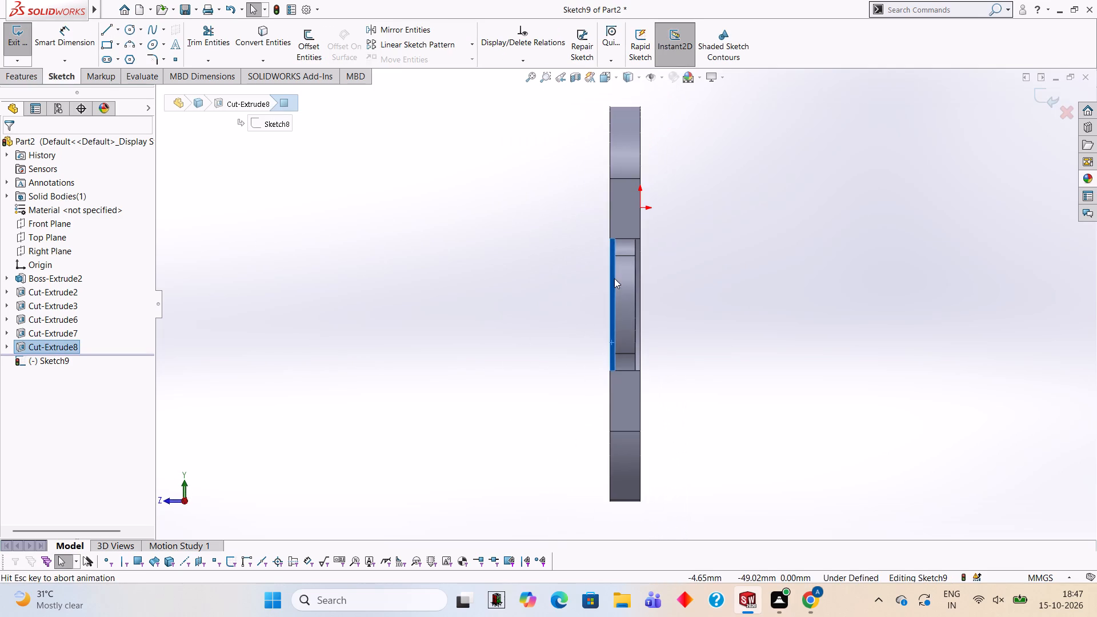
scroll(628, 318, down, 6)
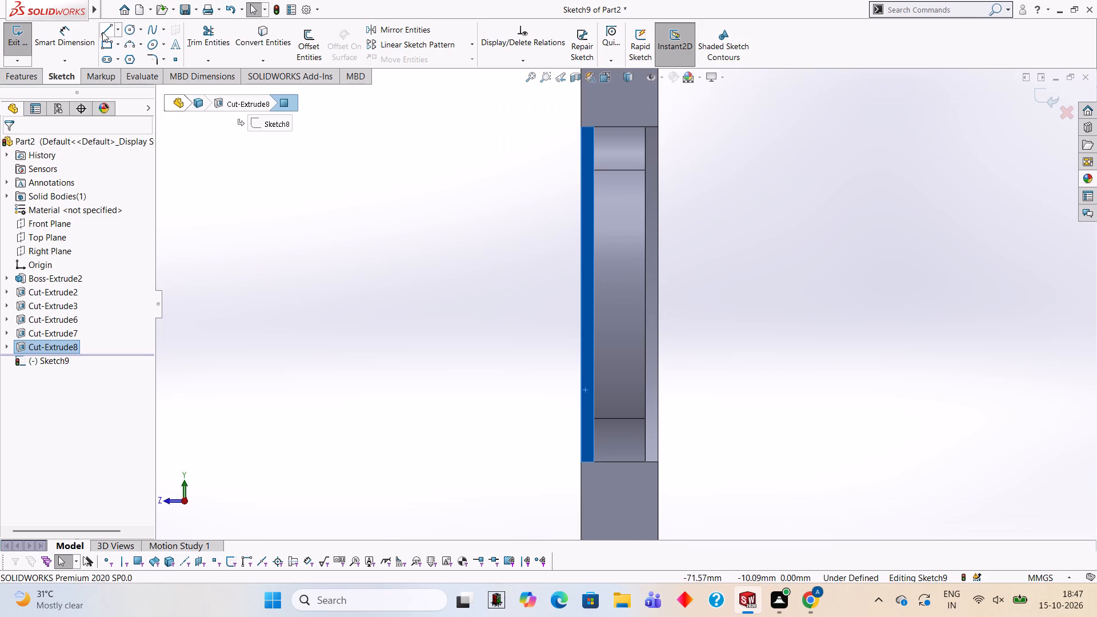
click(102, 32)
scroll(656, 165, down, 3)
click(548, 126)
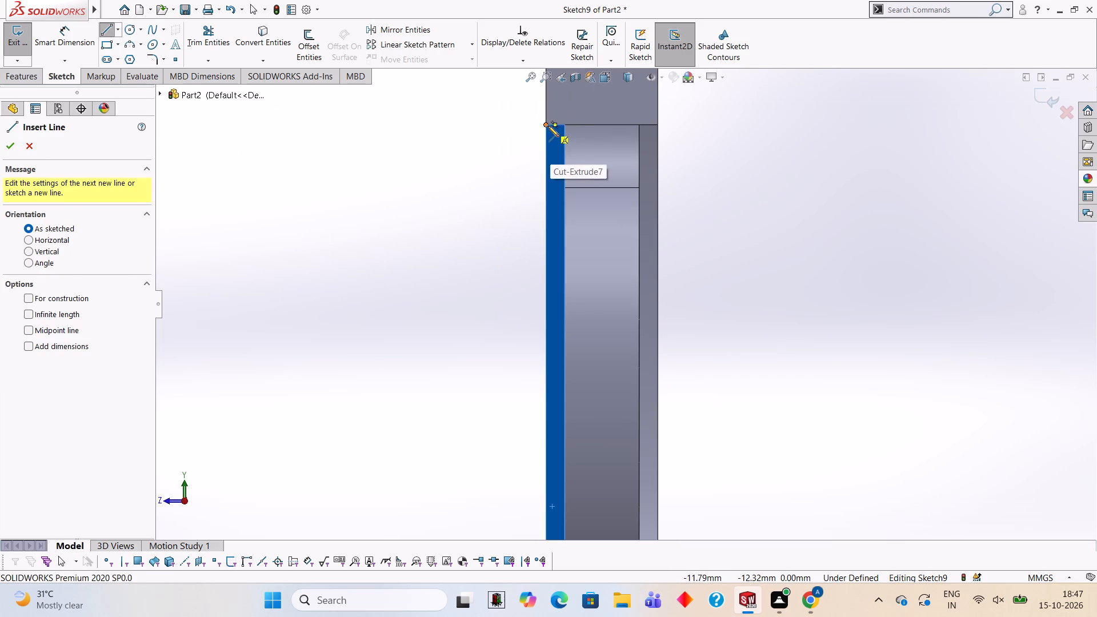
click(566, 126)
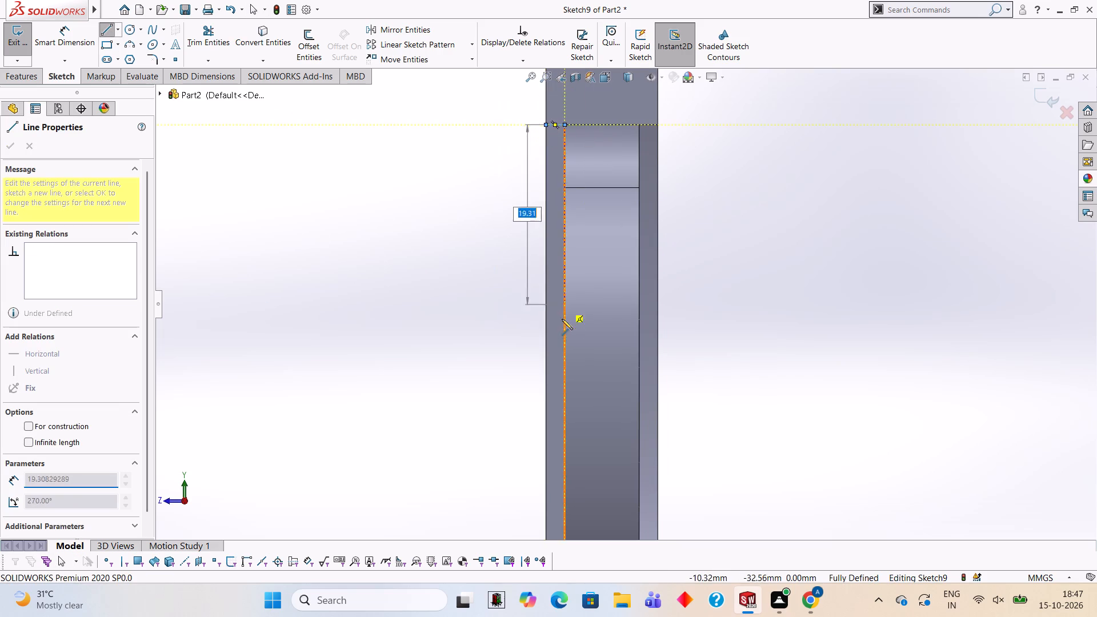
scroll(562, 321, up, 2)
scroll(583, 522, up, 3)
scroll(583, 492, down, 2)
scroll(603, 380, down, 2)
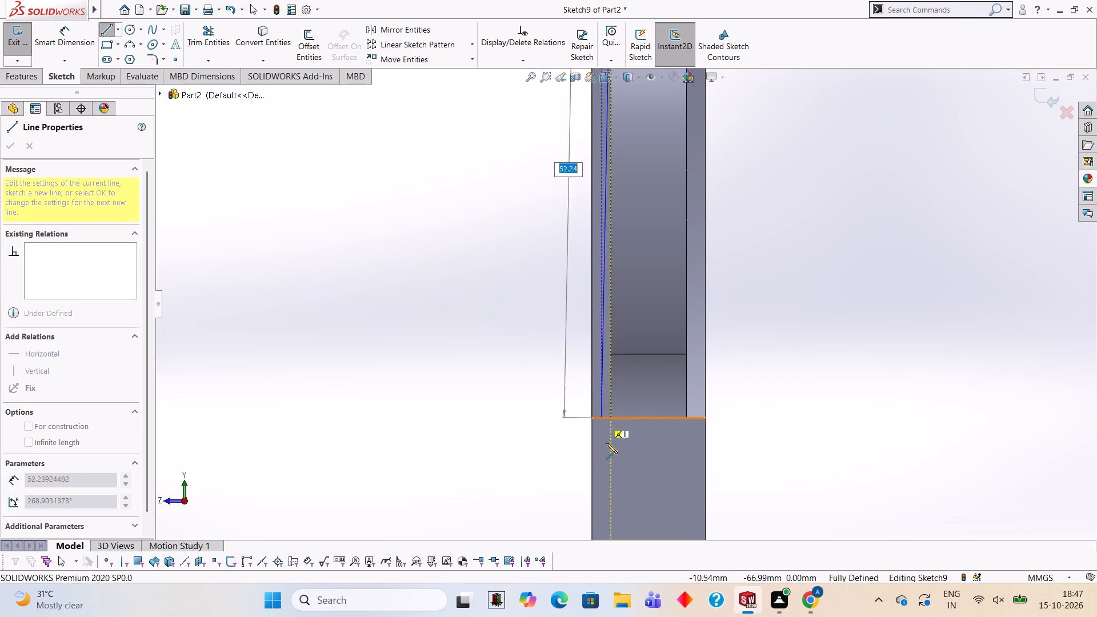
click(611, 417)
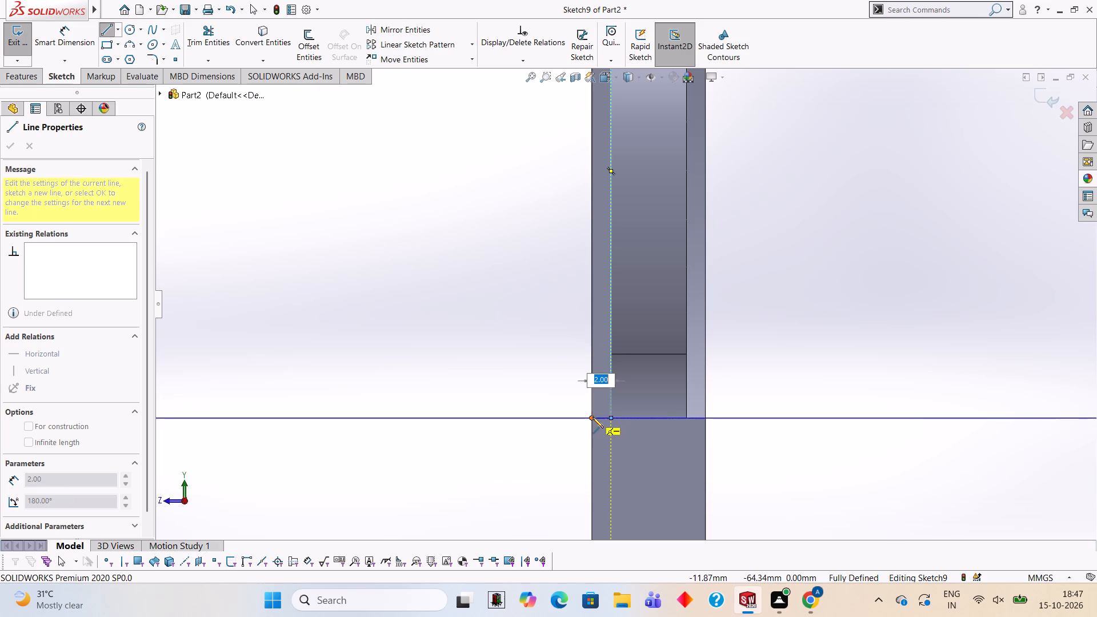
click(592, 417)
scroll(613, 231, up, 5)
scroll(613, 231, down, 5)
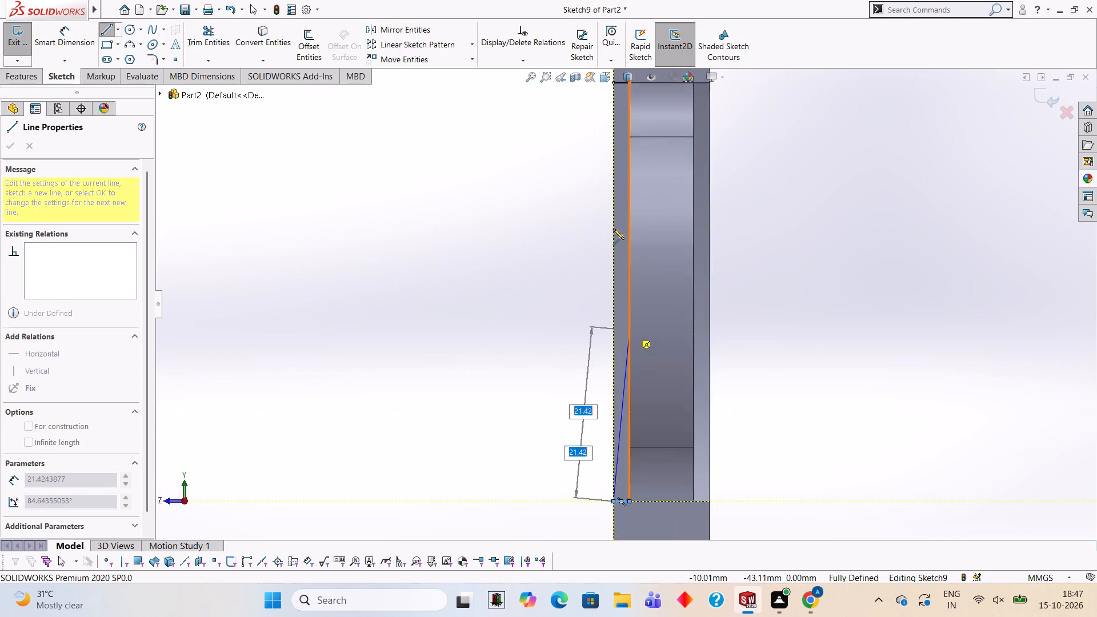
scroll(638, 154, up, 4)
scroll(638, 154, down, 3)
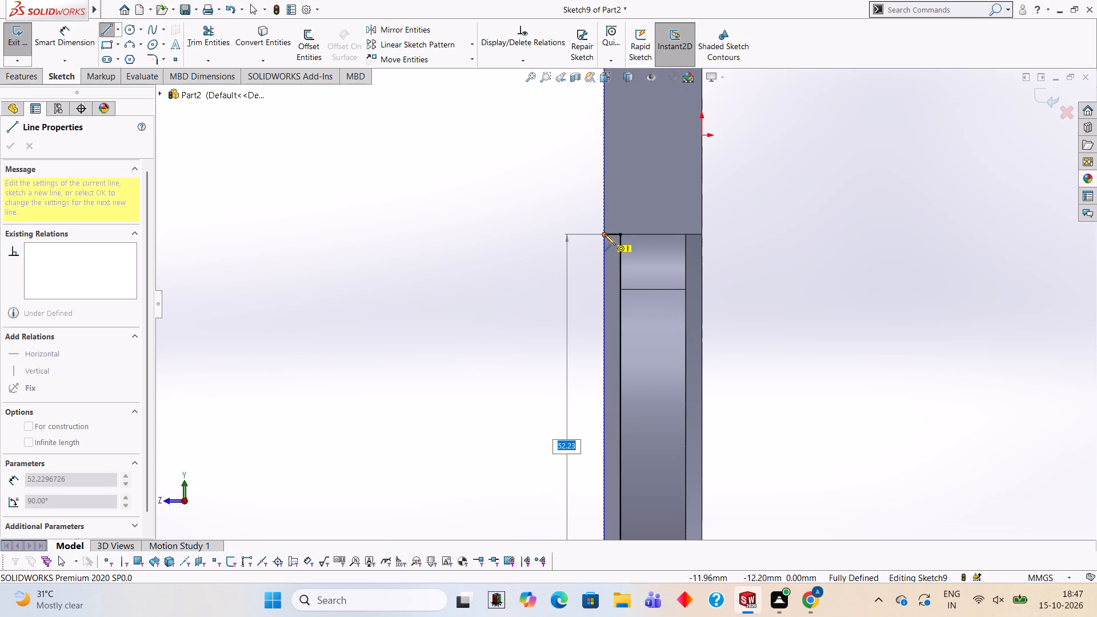
click(604, 234)
Cut-extrude the thin sliver's rectangle with a blind depth of 10 mm.
middle_drag(463, 303, 532, 323)
scroll(530, 323, up, 2)
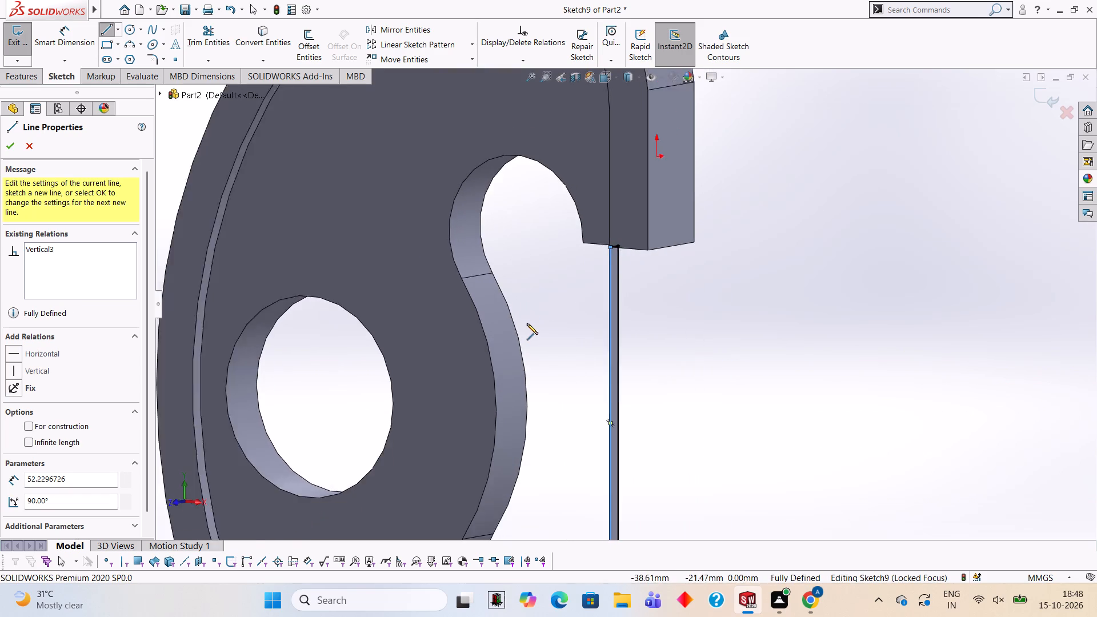
click(34, 77)
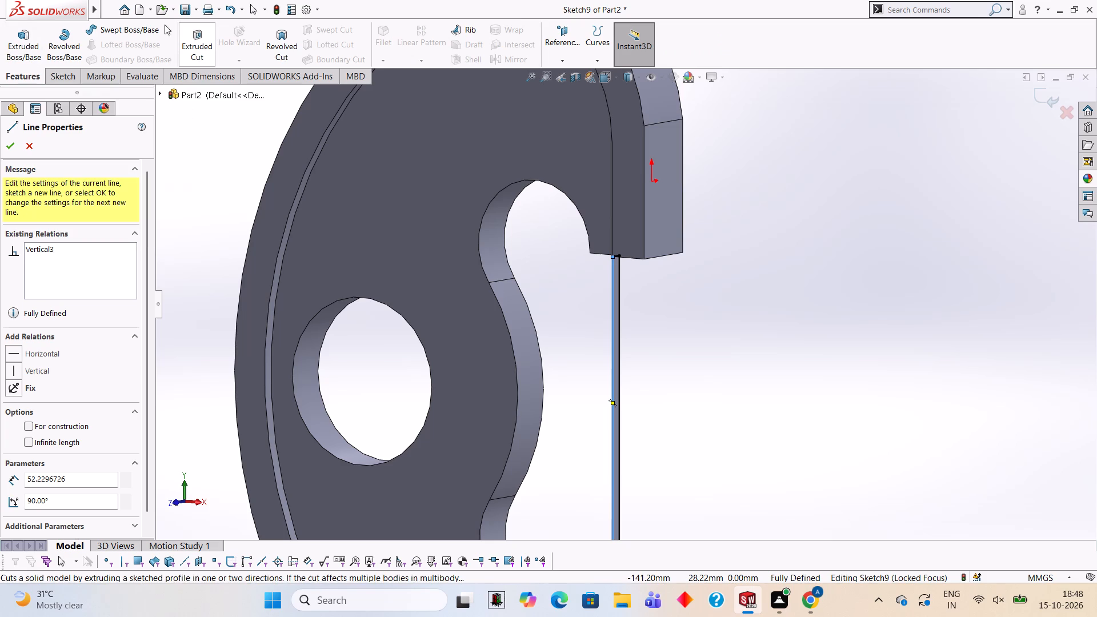
click(180, 33)
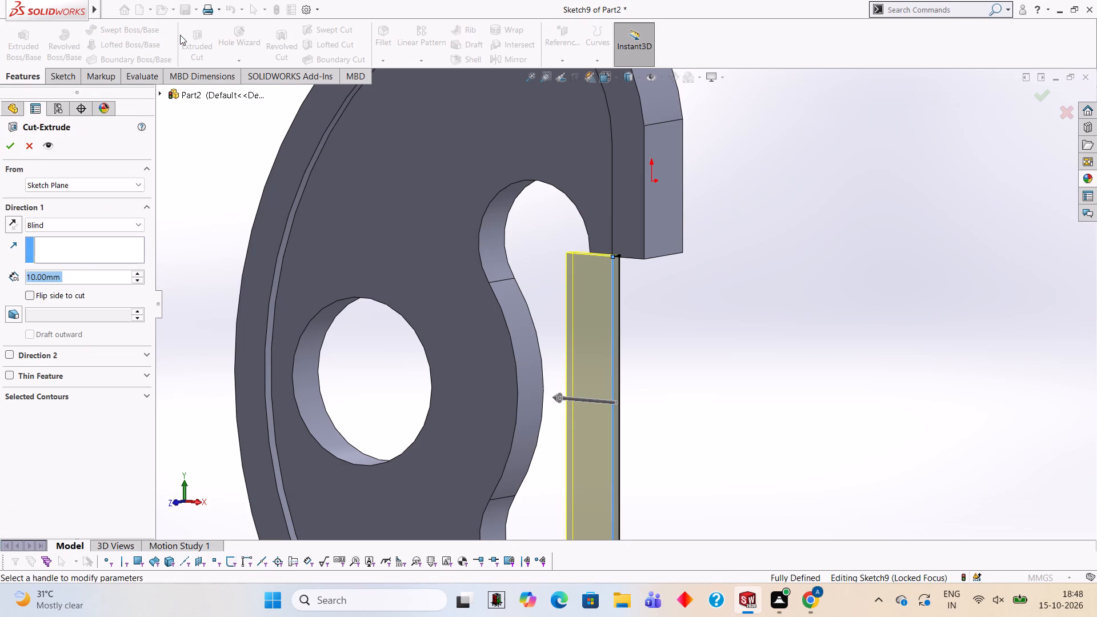
click(9, 151)
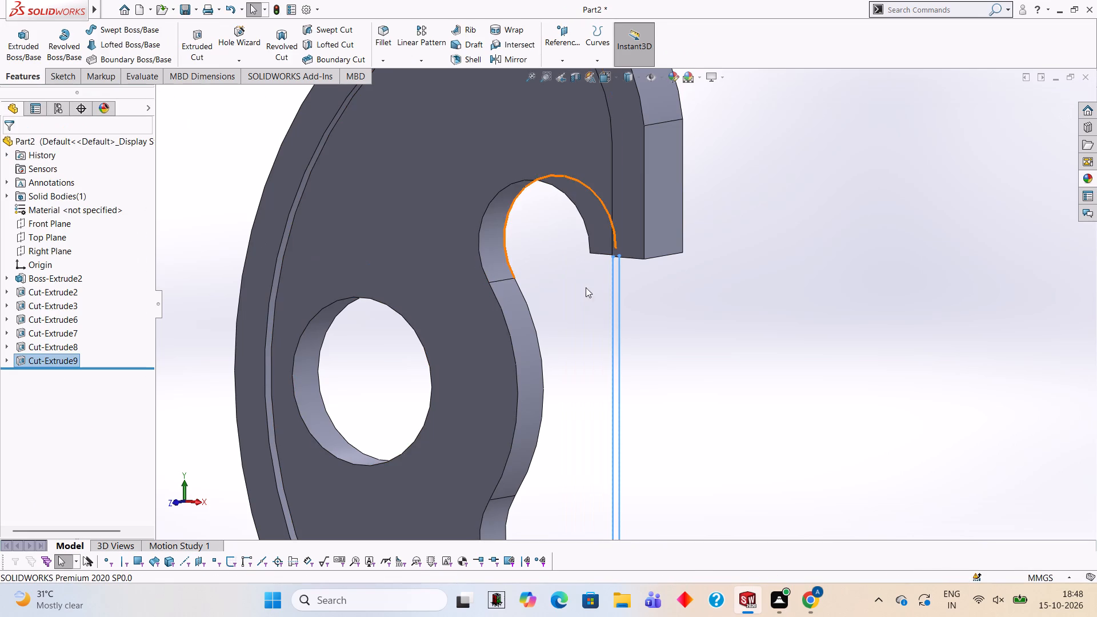
double_click(698, 295)
scroll(676, 320, up, 4)
scroll(592, 355, up, 1)
middle_drag(590, 356, 660, 311)
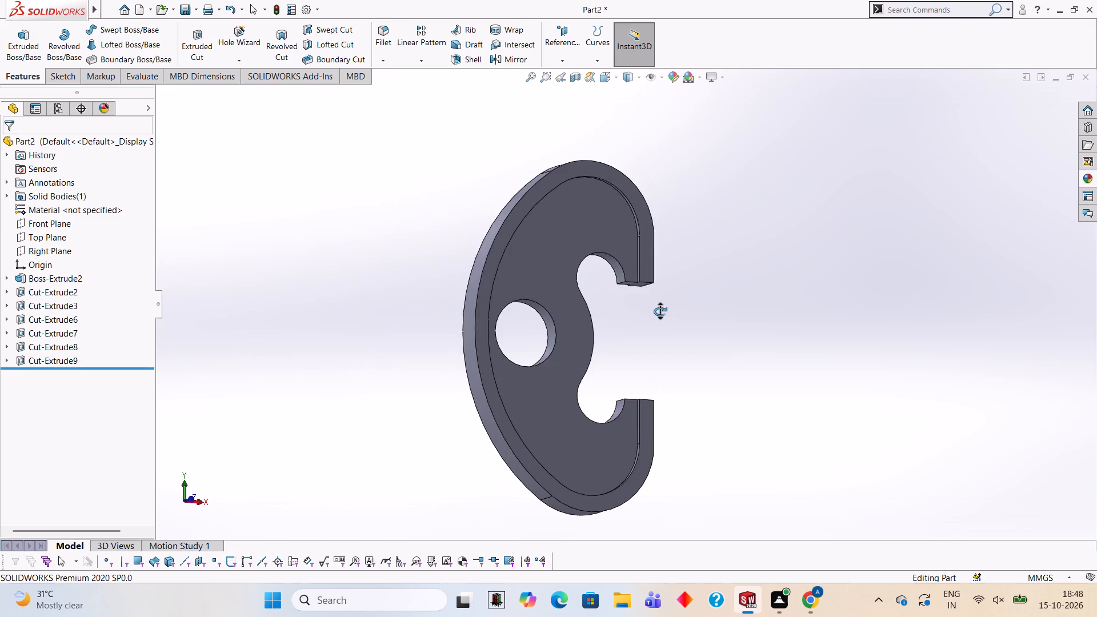
Examine the opened slot and the plate's recessed faces from several angles.
middle_drag(660, 311, 638, 315)
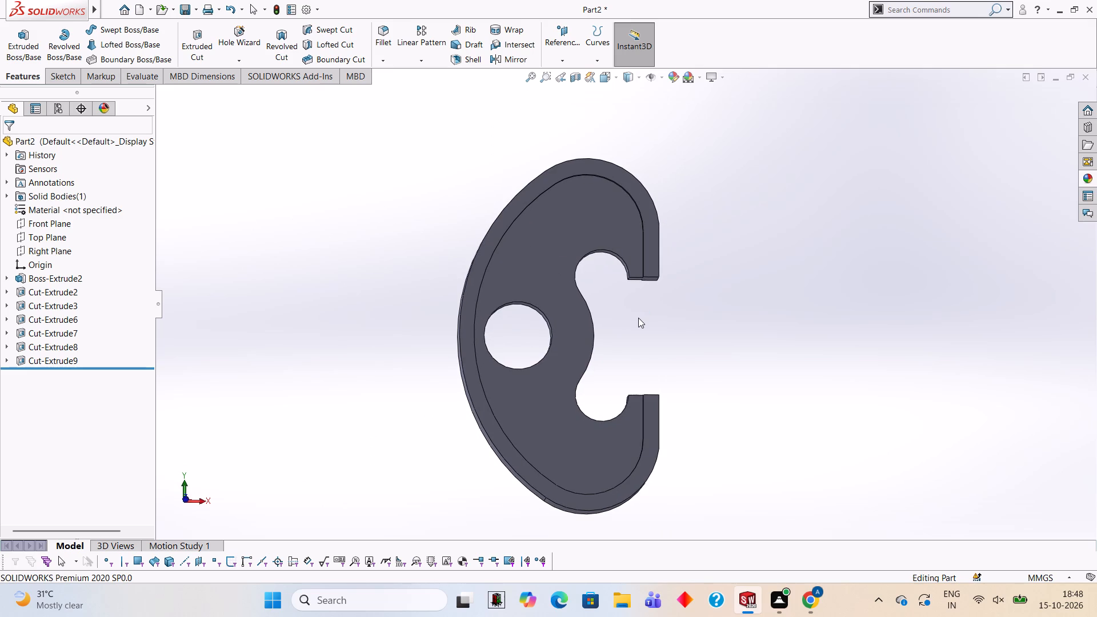
scroll(720, 354, down, 2)
middle_drag(560, 327, 580, 479)
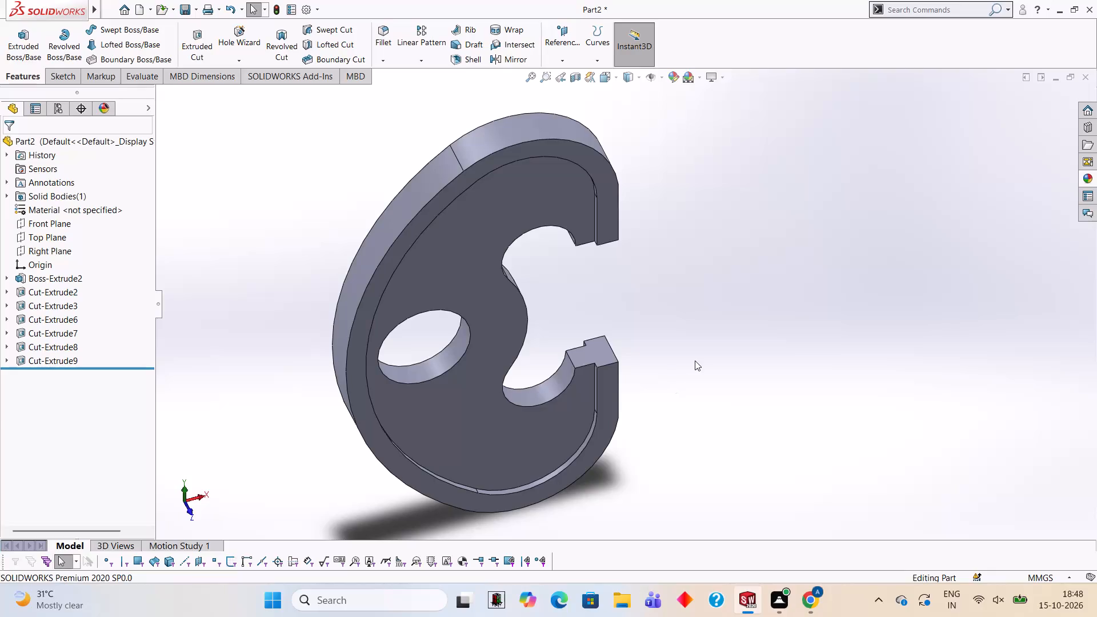
scroll(858, 395, up, 2)
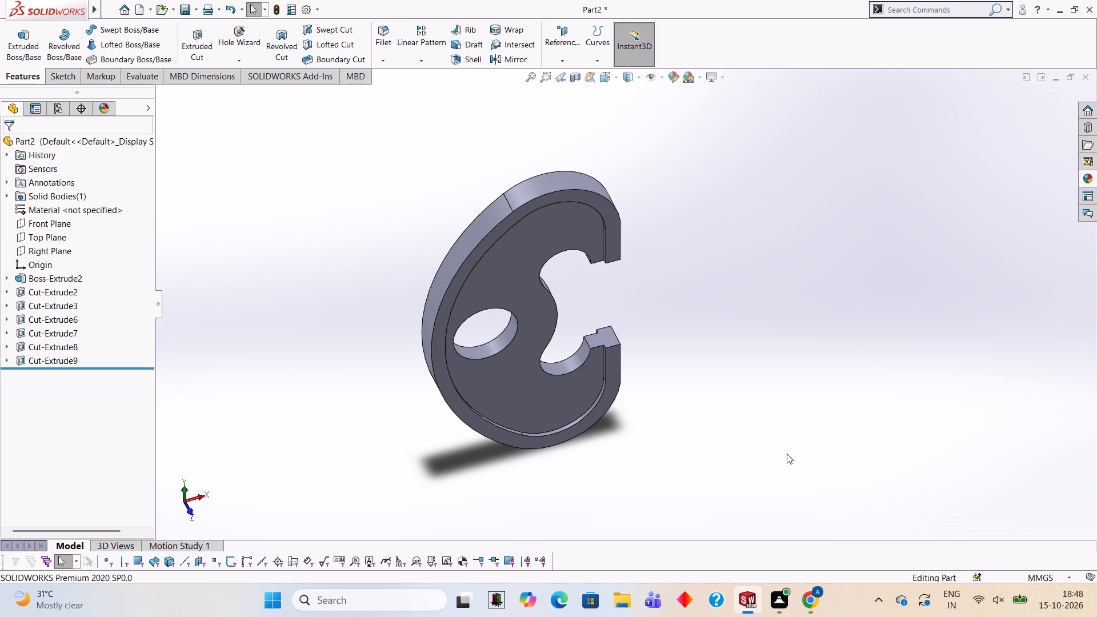
scroll(710, 374, up, 2)
scroll(703, 379, down, 2)
middle_drag(635, 363, 628, 315)
middle_drag(627, 315, 652, 332)
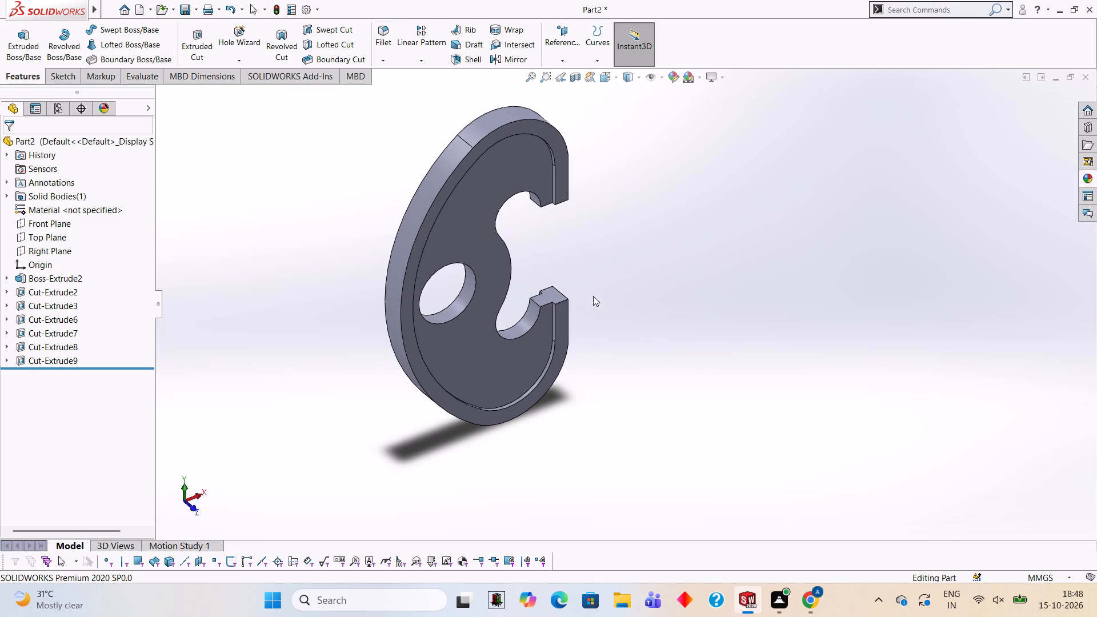
scroll(481, 247, down, 2)
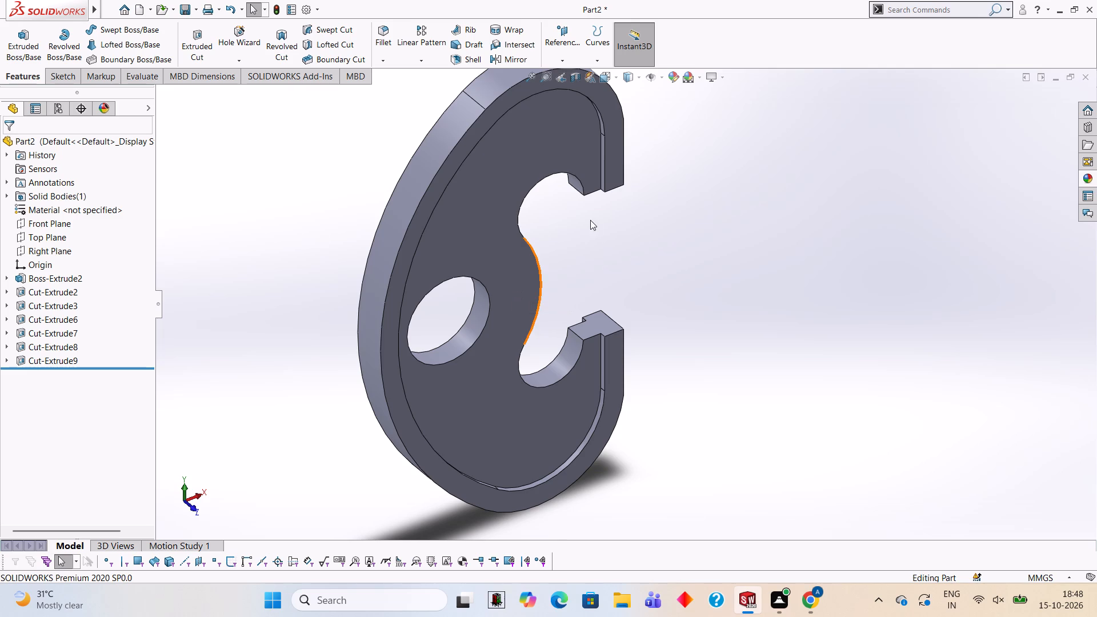
Apply a solid yellow appearance to the plate's whole body.
click(1092, 182)
drag(965, 303, 477, 227)
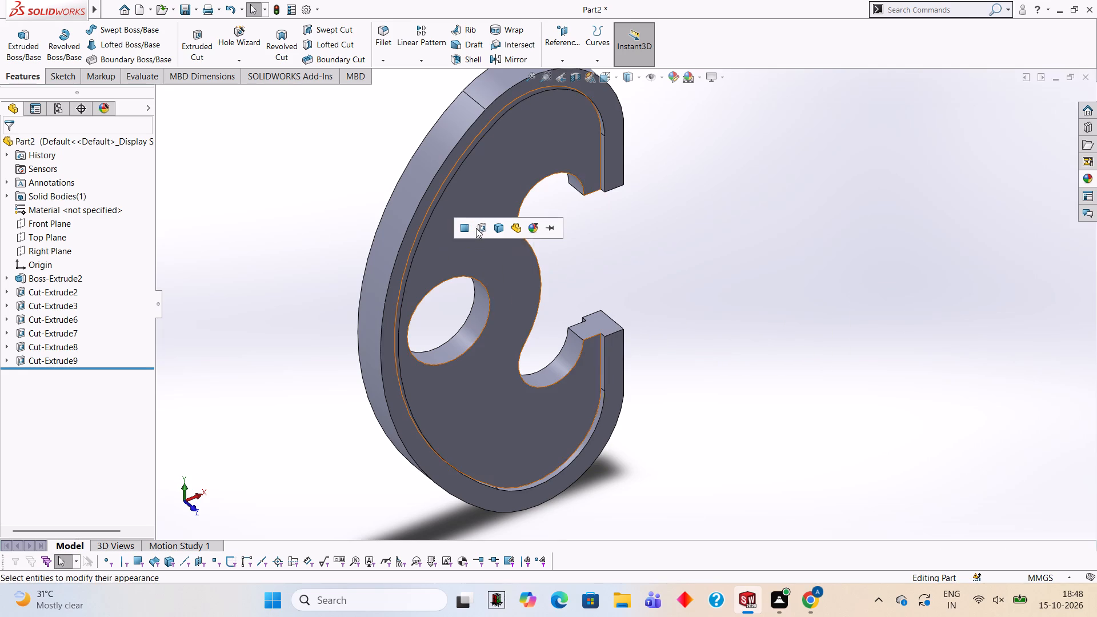
click(499, 233)
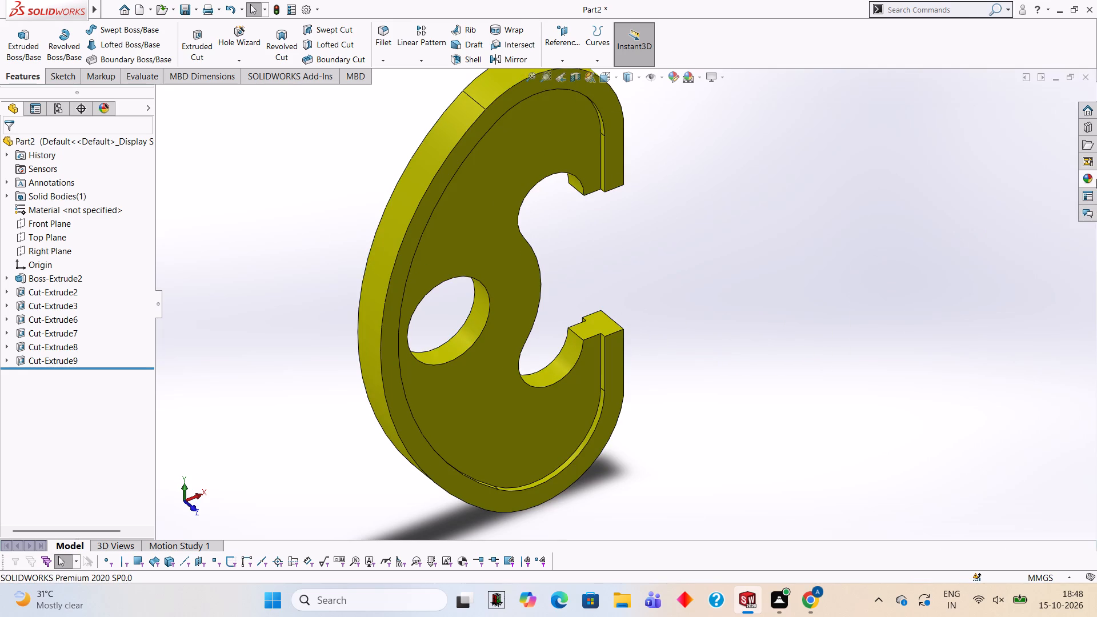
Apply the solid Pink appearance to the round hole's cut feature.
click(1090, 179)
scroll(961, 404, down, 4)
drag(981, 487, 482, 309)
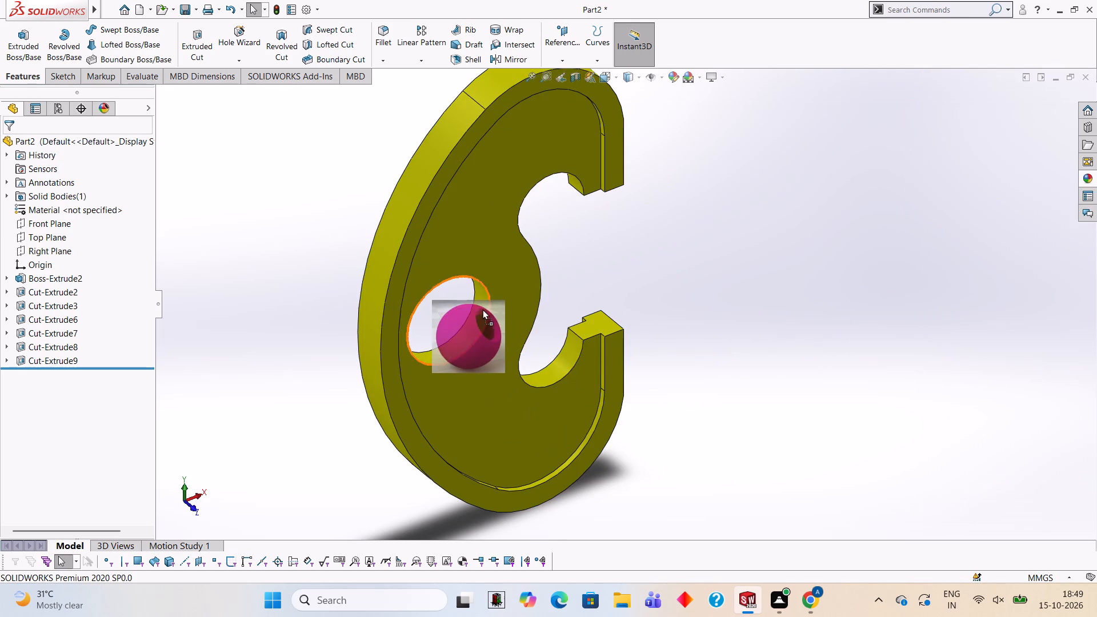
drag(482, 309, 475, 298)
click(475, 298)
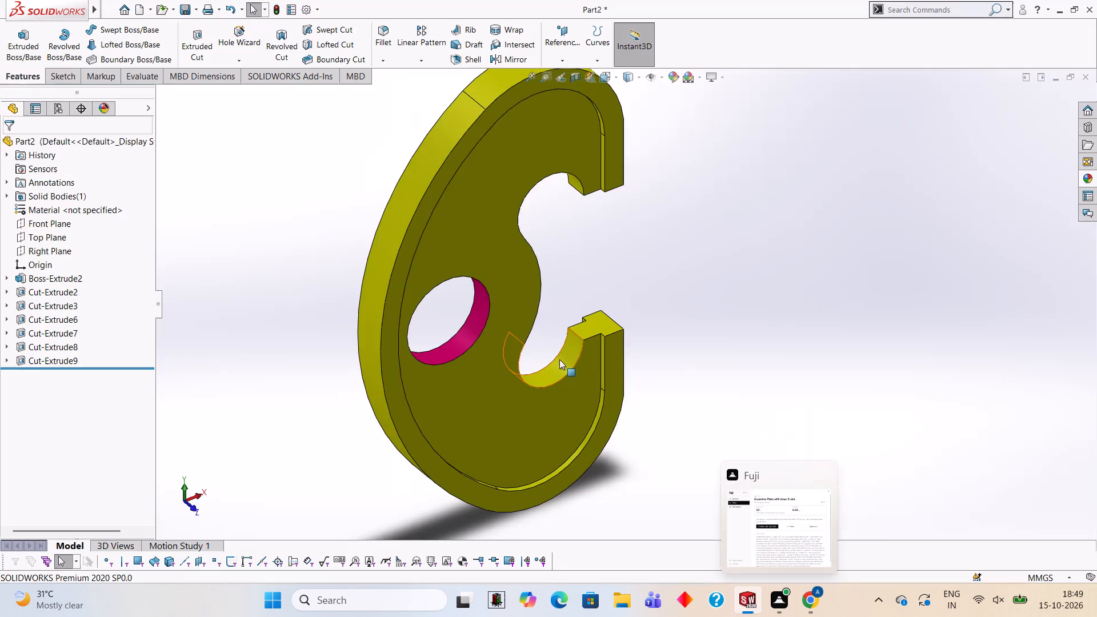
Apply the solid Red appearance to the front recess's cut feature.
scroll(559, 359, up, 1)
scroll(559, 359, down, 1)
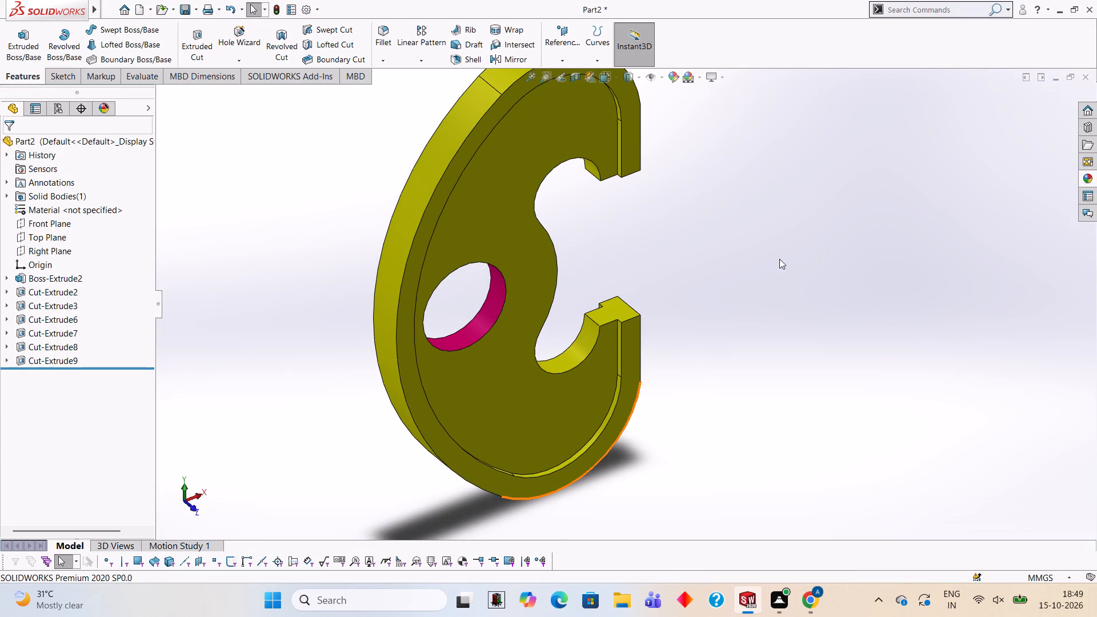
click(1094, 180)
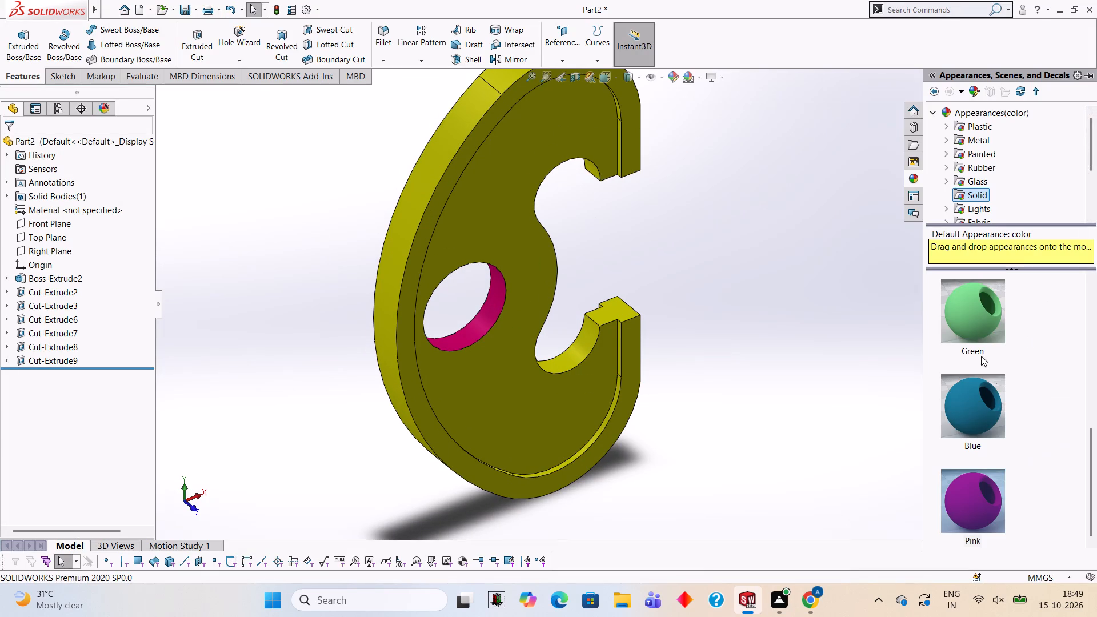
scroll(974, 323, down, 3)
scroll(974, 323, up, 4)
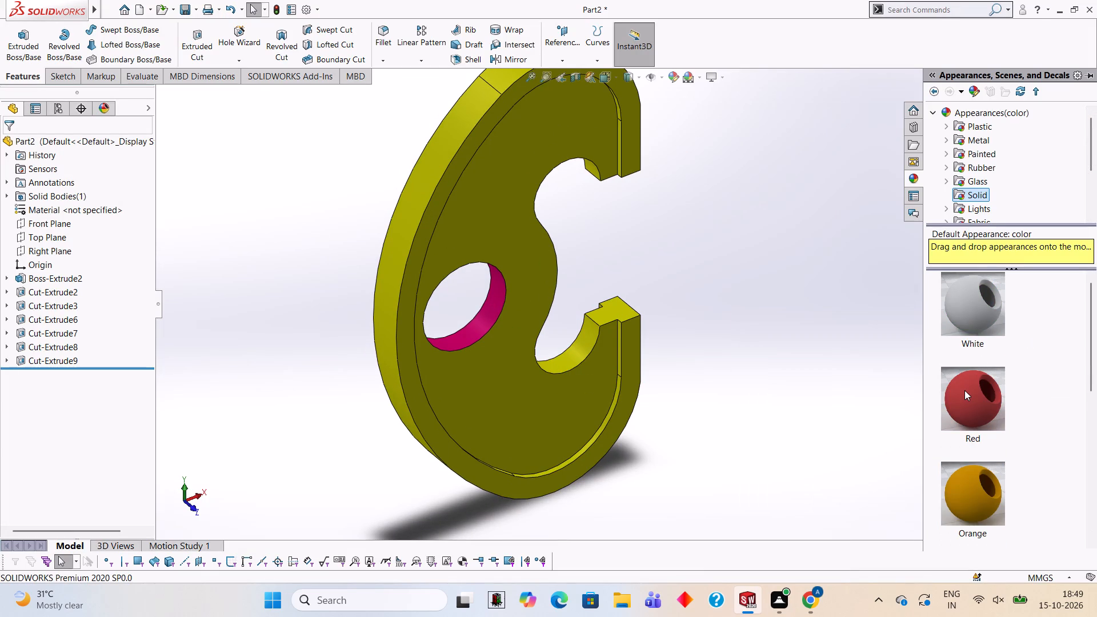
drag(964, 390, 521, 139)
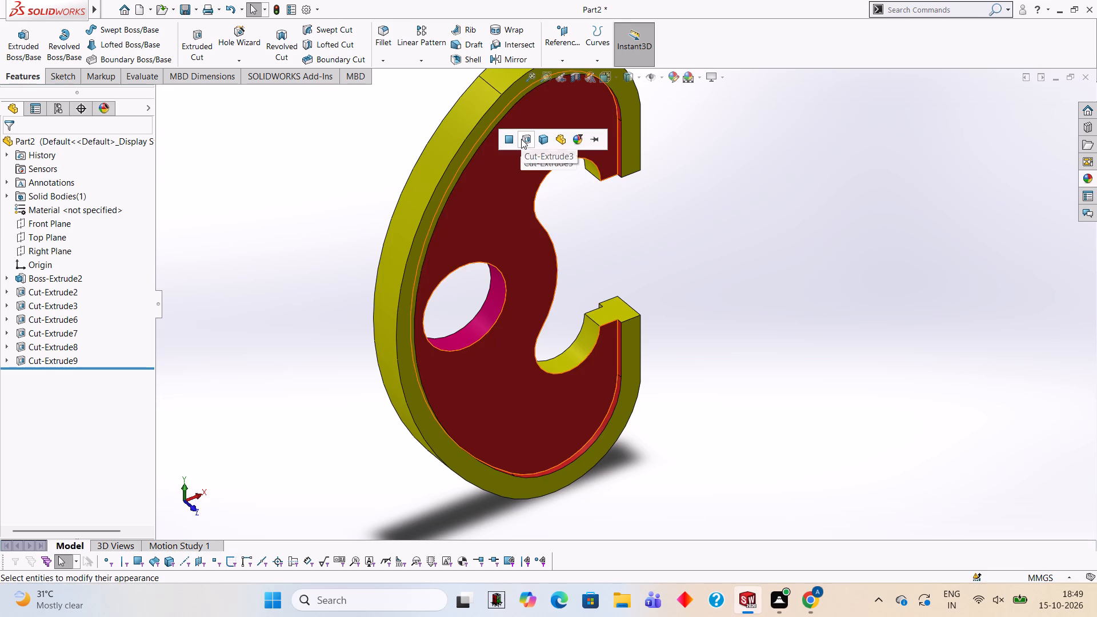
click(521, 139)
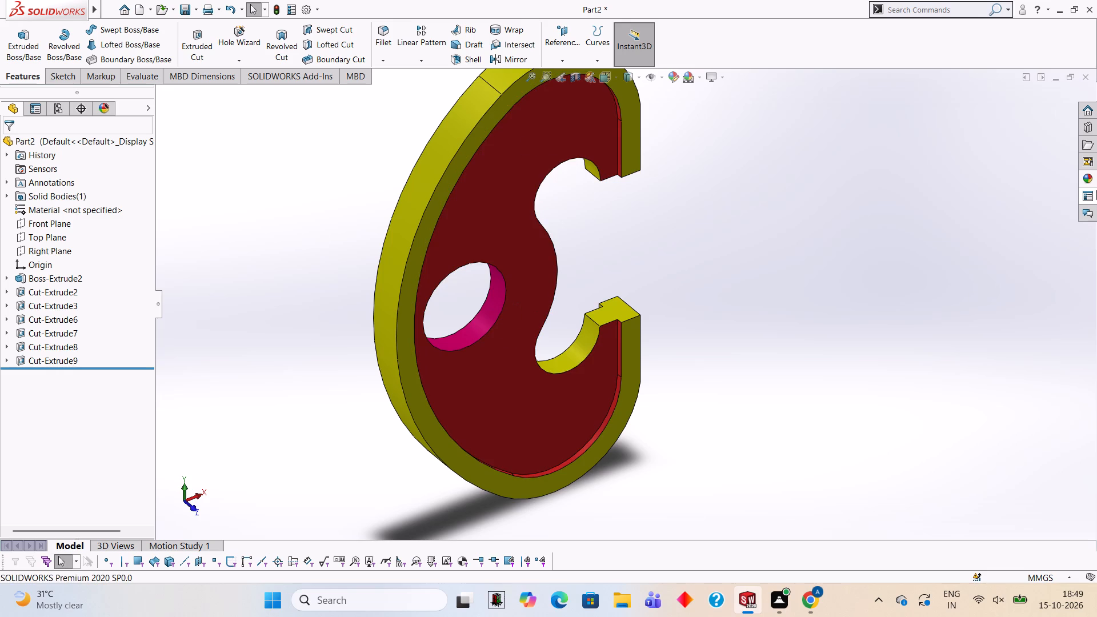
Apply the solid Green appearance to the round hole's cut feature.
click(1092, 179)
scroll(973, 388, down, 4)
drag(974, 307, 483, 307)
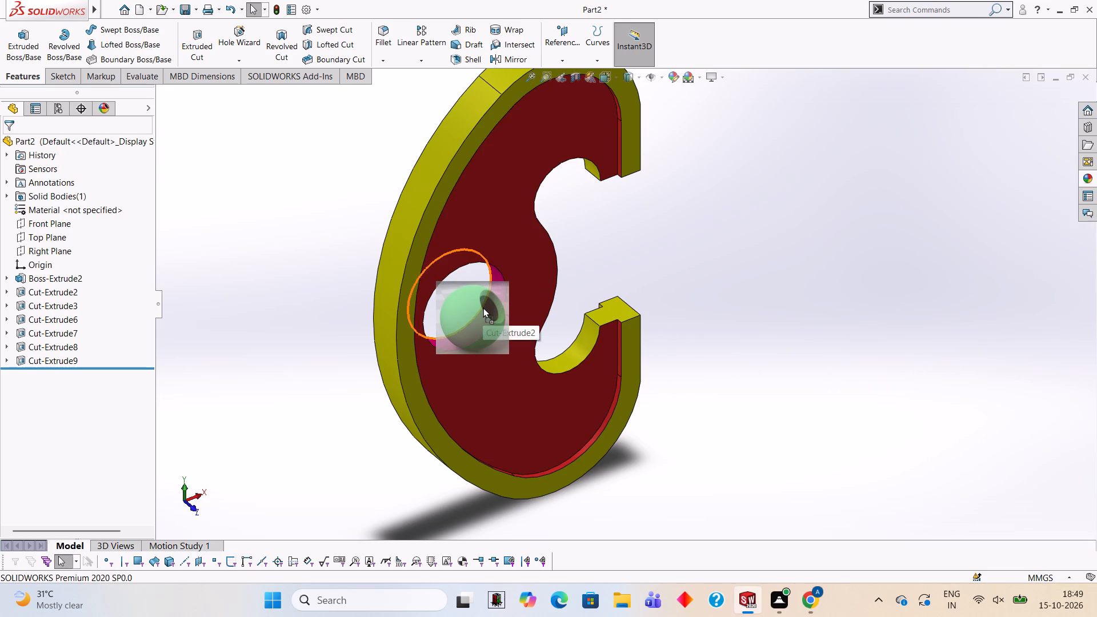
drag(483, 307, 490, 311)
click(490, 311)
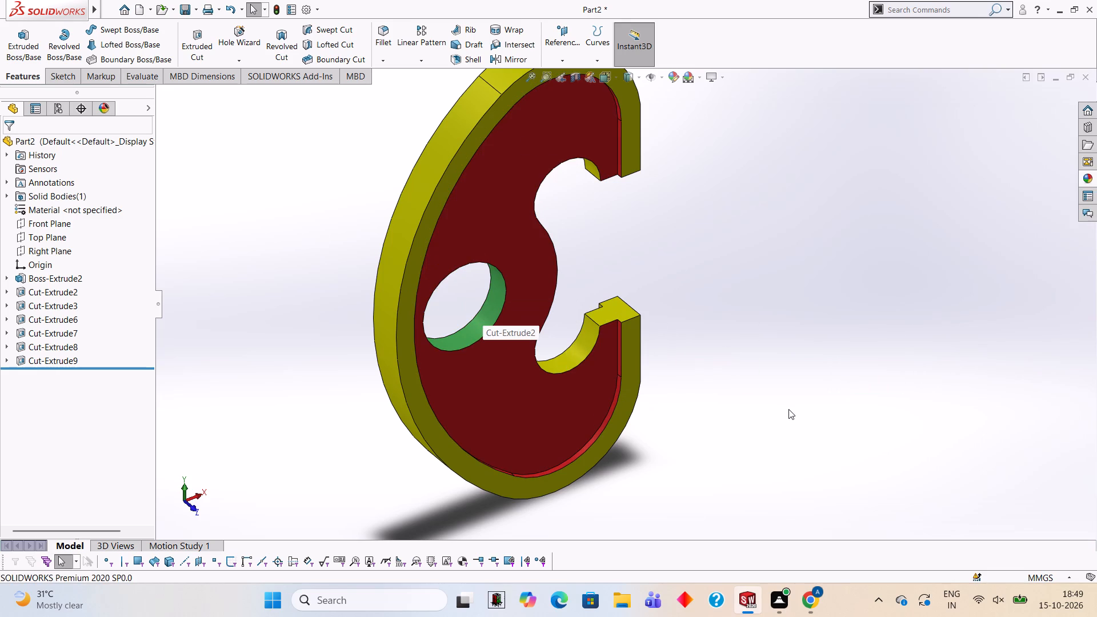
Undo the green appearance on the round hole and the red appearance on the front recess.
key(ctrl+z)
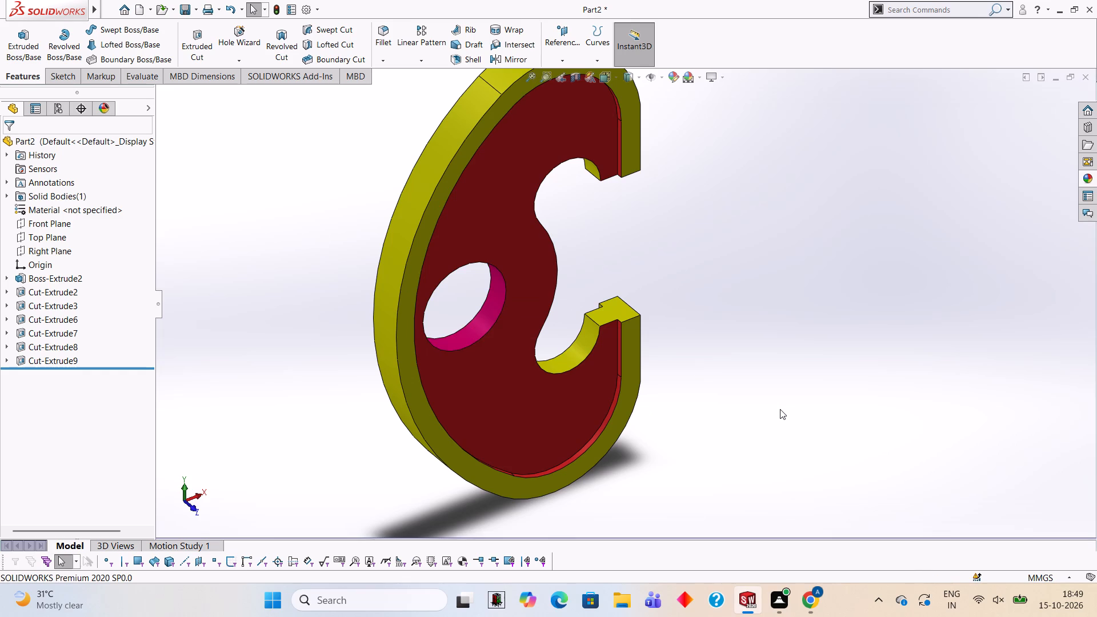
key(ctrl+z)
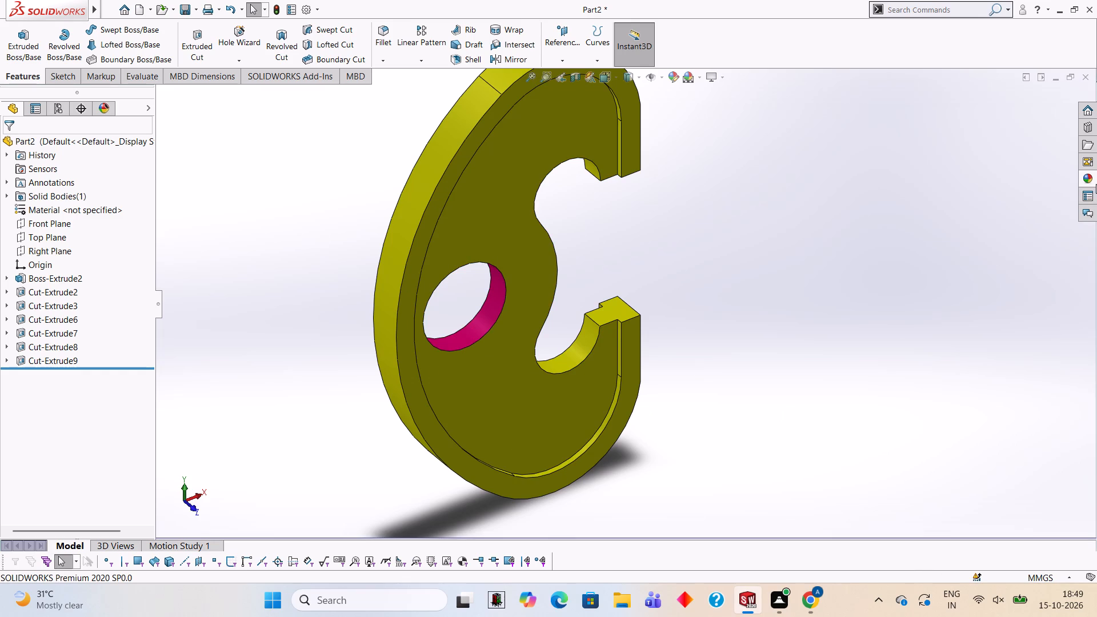
Apply the solid Pink appearance to the front recess's cut feature.
click(1092, 180)
drag(969, 482, 832, 374)
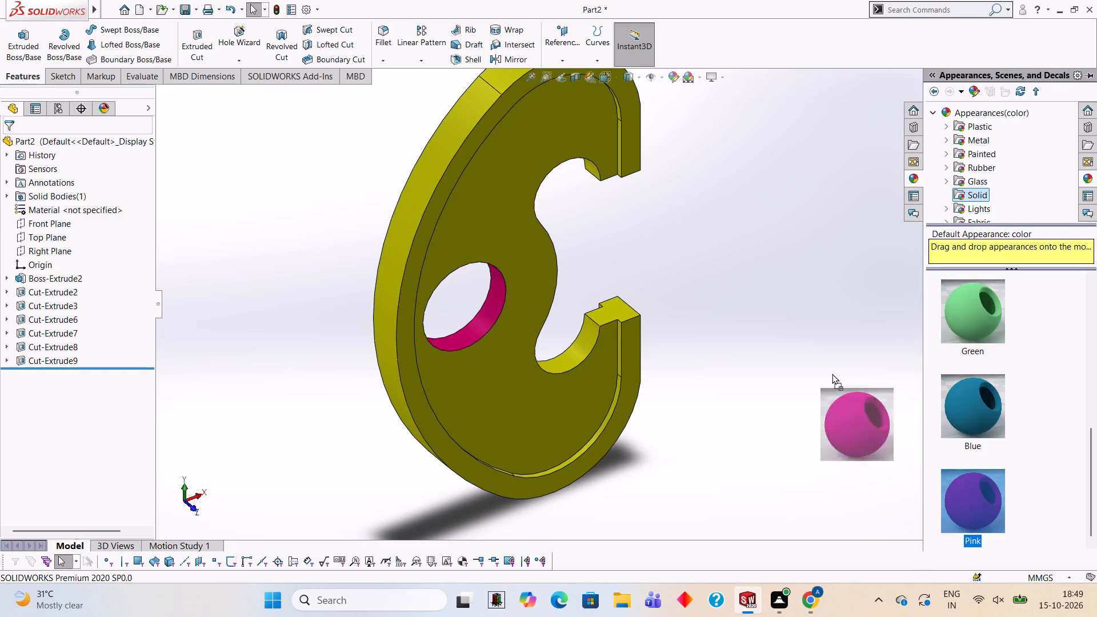
drag(832, 374, 509, 158)
click(509, 158)
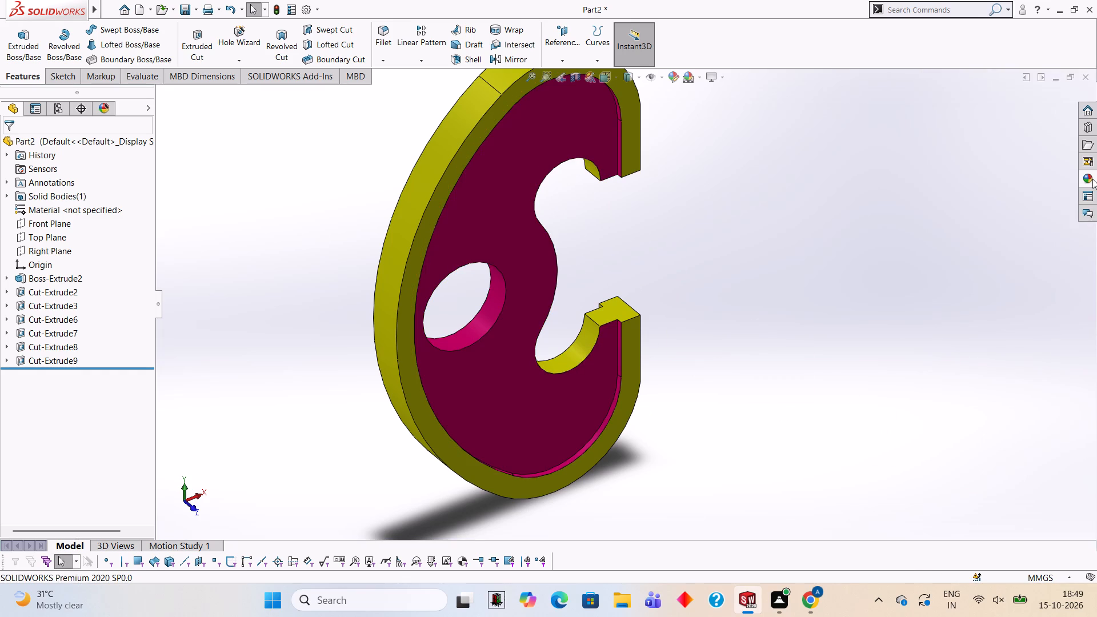
Apply the solid Green appearance to the round hole's cut feature.
click(1095, 178)
drag(979, 324, 504, 321)
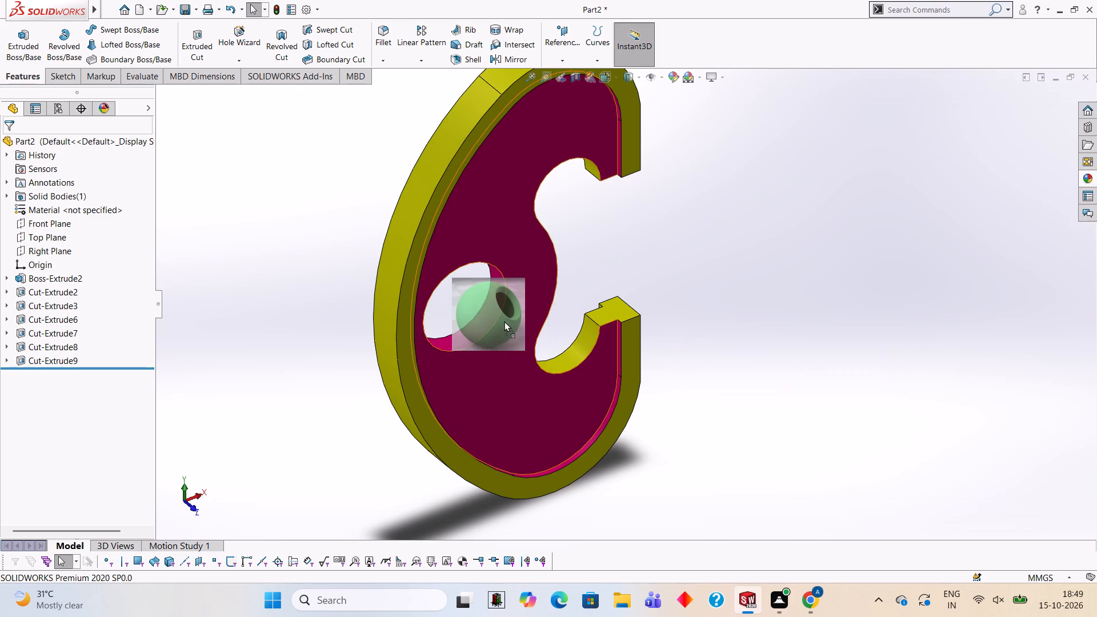
drag(504, 321, 486, 321)
click(486, 321)
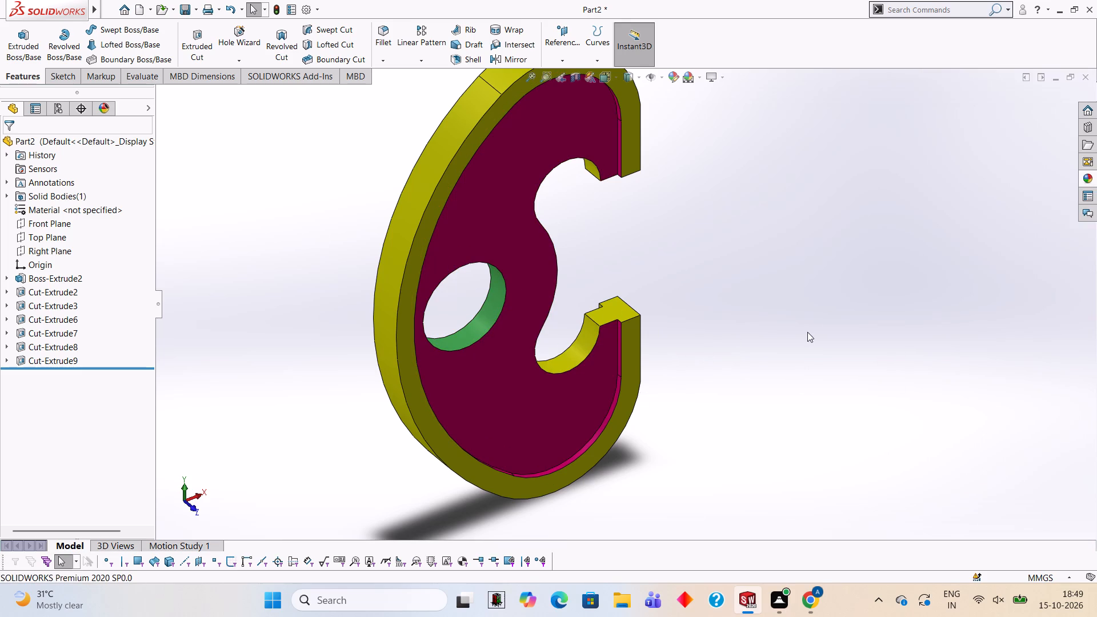
Apply the solid Pink appearance to the recess's cut feature on the plate's back side.
middle_drag(616, 392, 794, 362)
scroll(813, 295, down, 3)
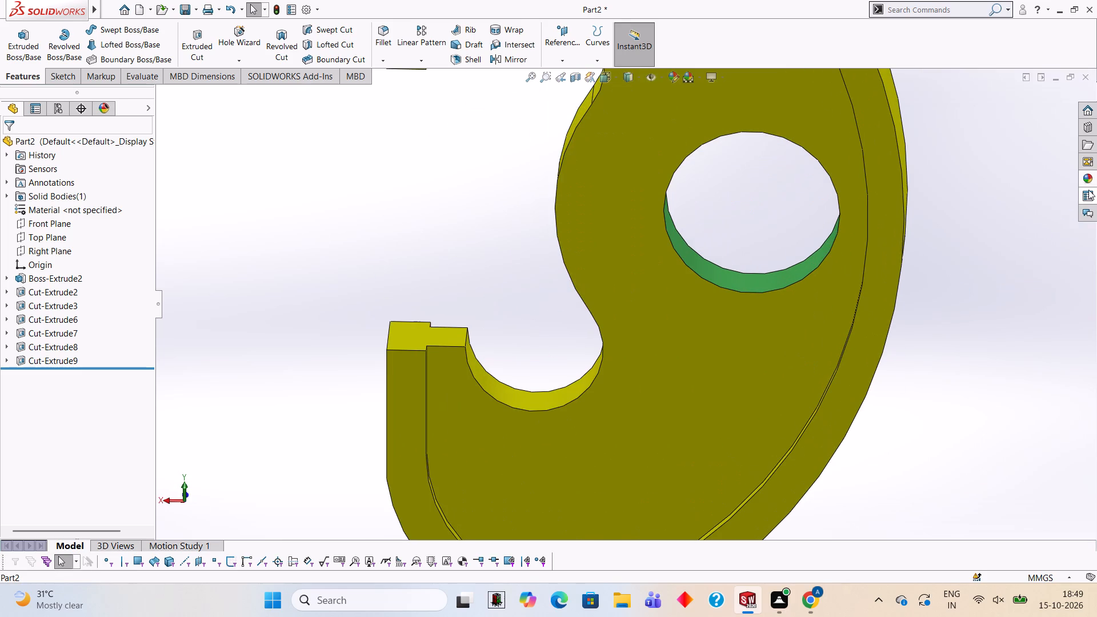
click(1094, 183)
drag(976, 491, 702, 339)
click(702, 339)
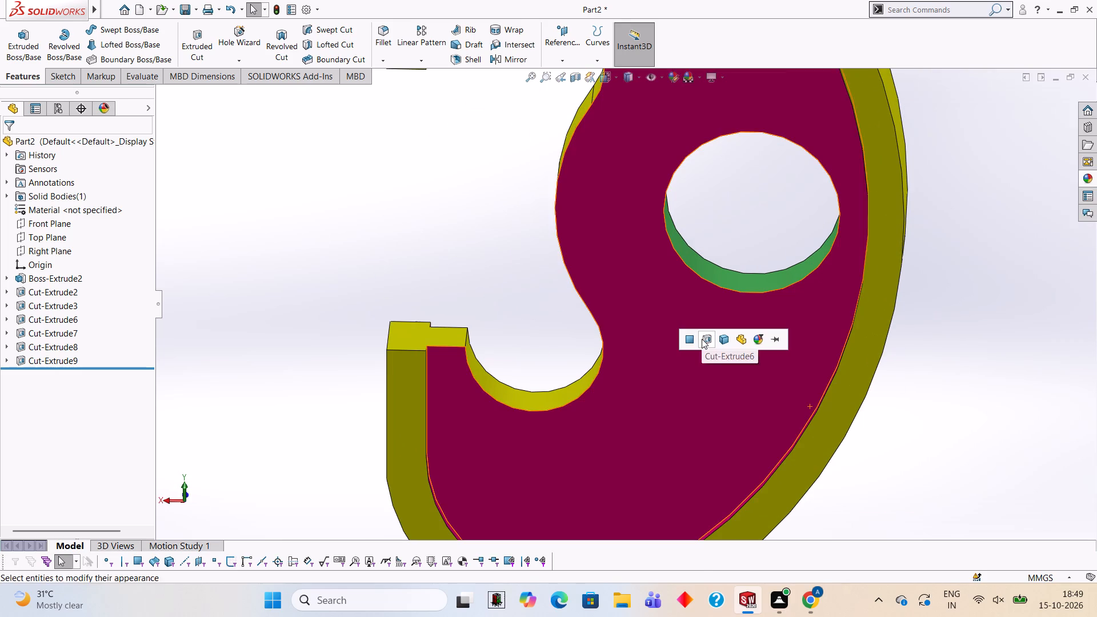
Examine the coloured plate's front face, slot opening and round hole from several angles and distances.
scroll(702, 346, up, 4)
middle_drag(812, 294, 592, 324)
scroll(594, 328, up, 3)
middle_drag(677, 370, 686, 372)
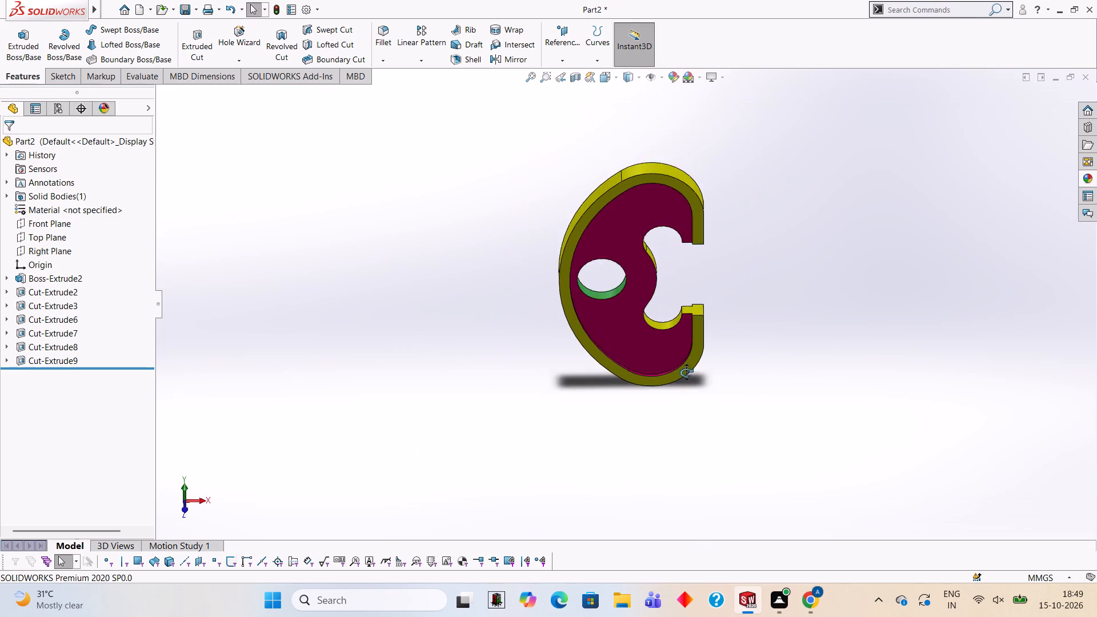
middle_drag(686, 372, 711, 335)
scroll(695, 299, down, 3)
scroll(670, 277, up, 2)
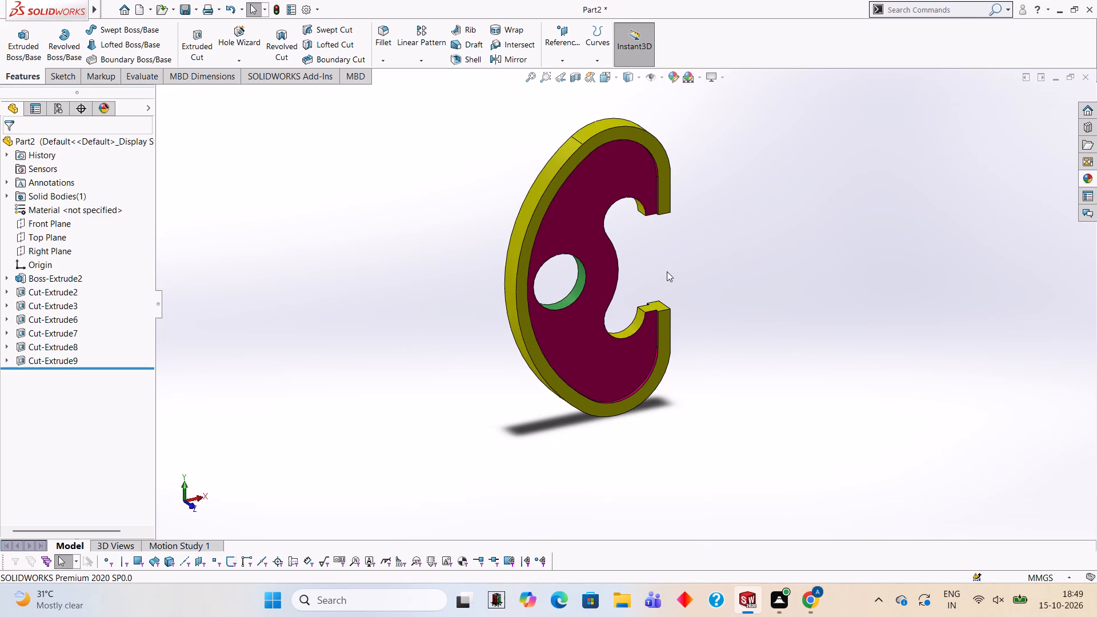
scroll(633, 252, up, 1)
scroll(633, 252, down, 2)
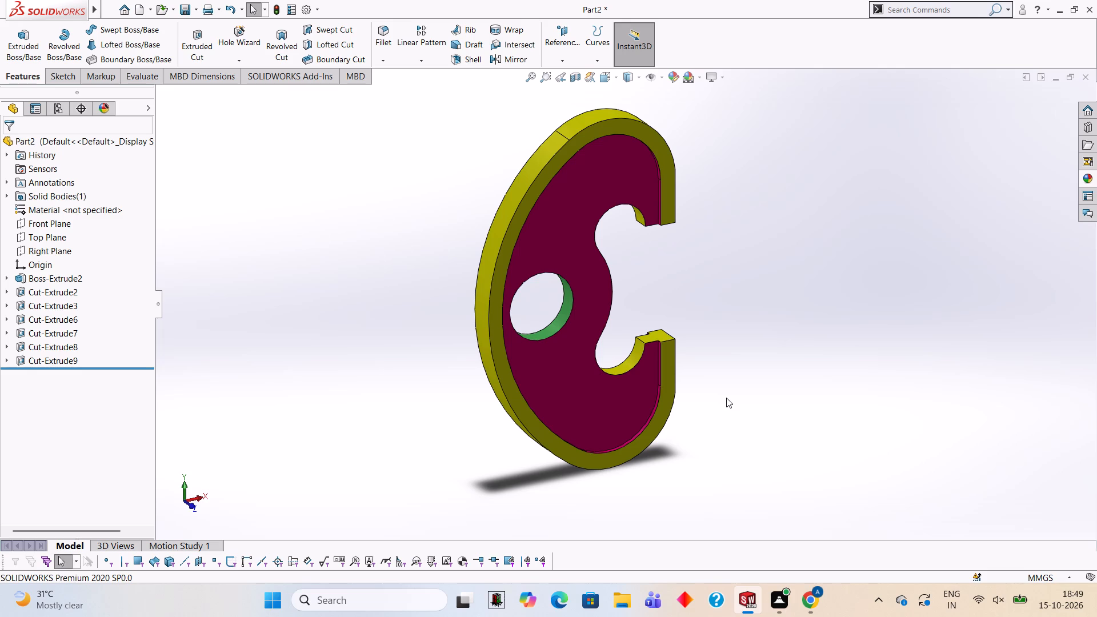
scroll(563, 277, down, 1)
scroll(560, 277, up, 1)
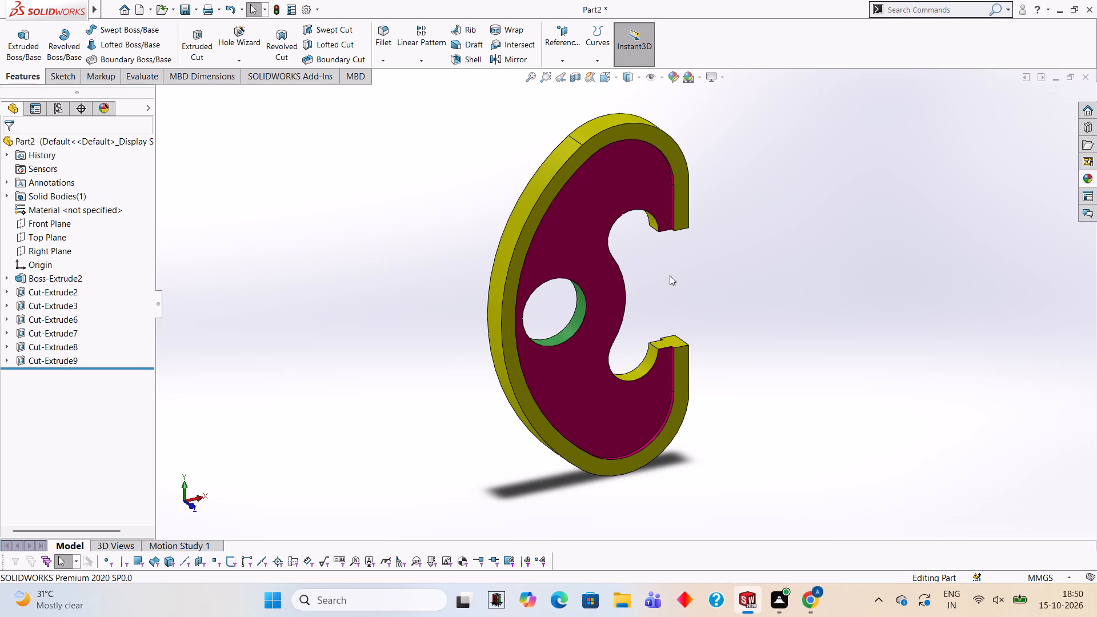
scroll(648, 217, down, 2)
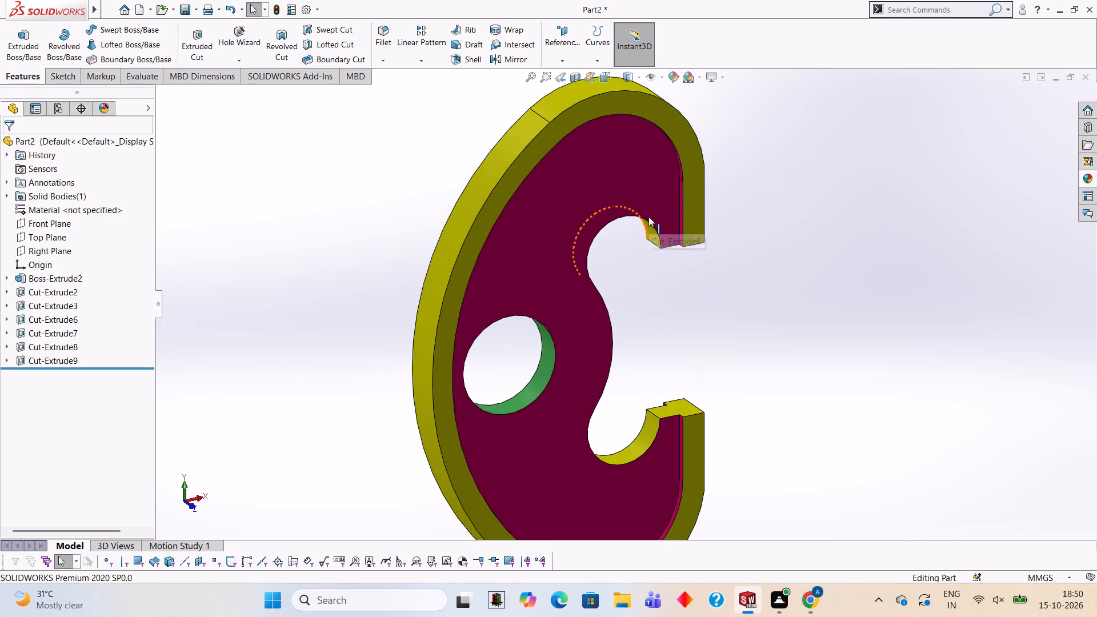
scroll(648, 217, up, 1)
middle_drag(663, 308, 675, 312)
scroll(603, 319, down, 1)
scroll(599, 308, up, 1)
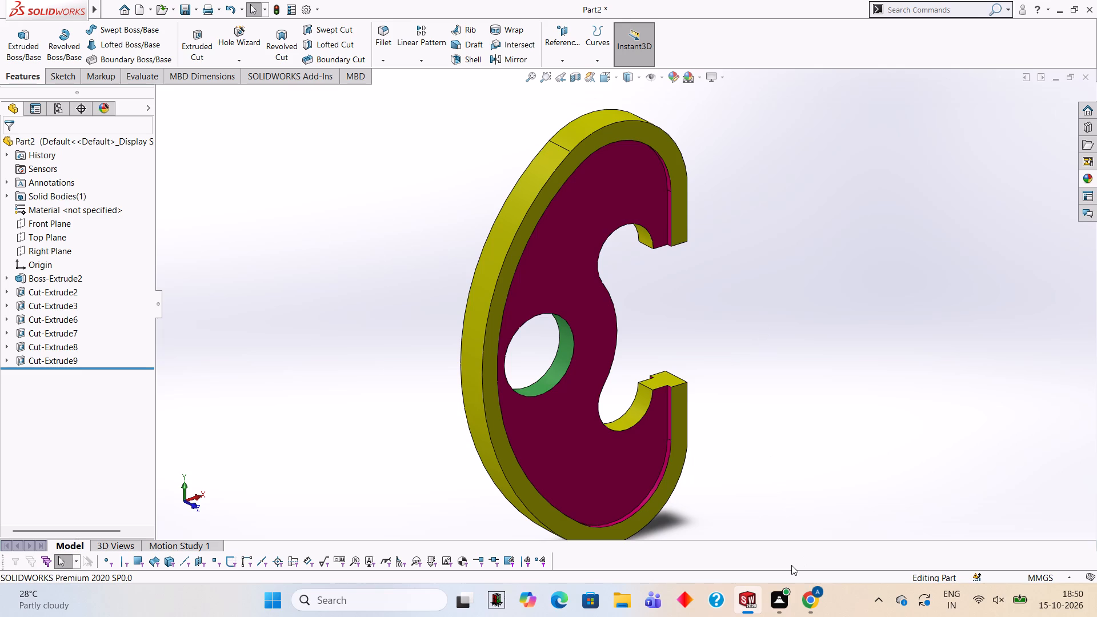
scroll(766, 458, down, 2)
scroll(766, 458, up, 2)
scroll(693, 313, up, 1)
scroll(578, 257, up, 2)
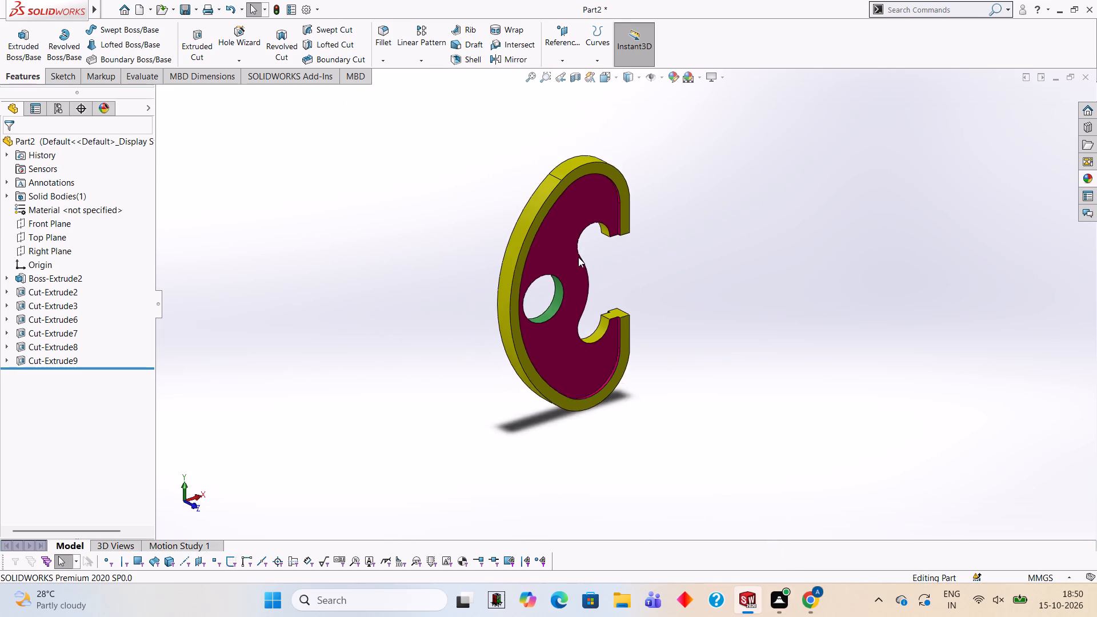
scroll(578, 257, down, 2)
Save the part in Documents as a SOLIDWORKS Part named ELECTRIC PLATE.
key(ctrl+s)
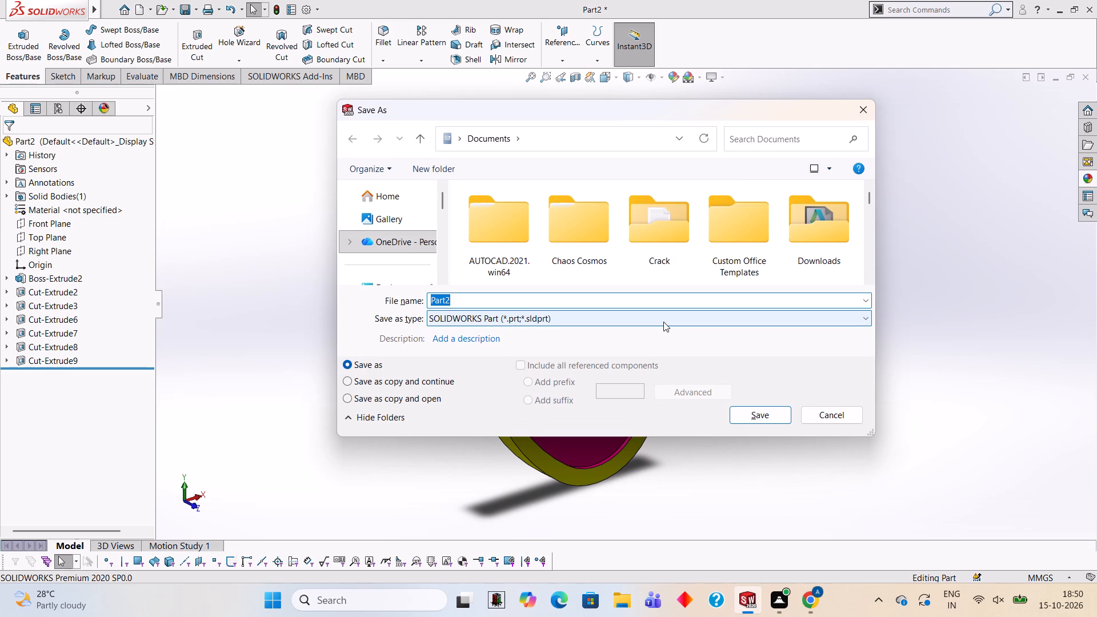
text(ELEC)
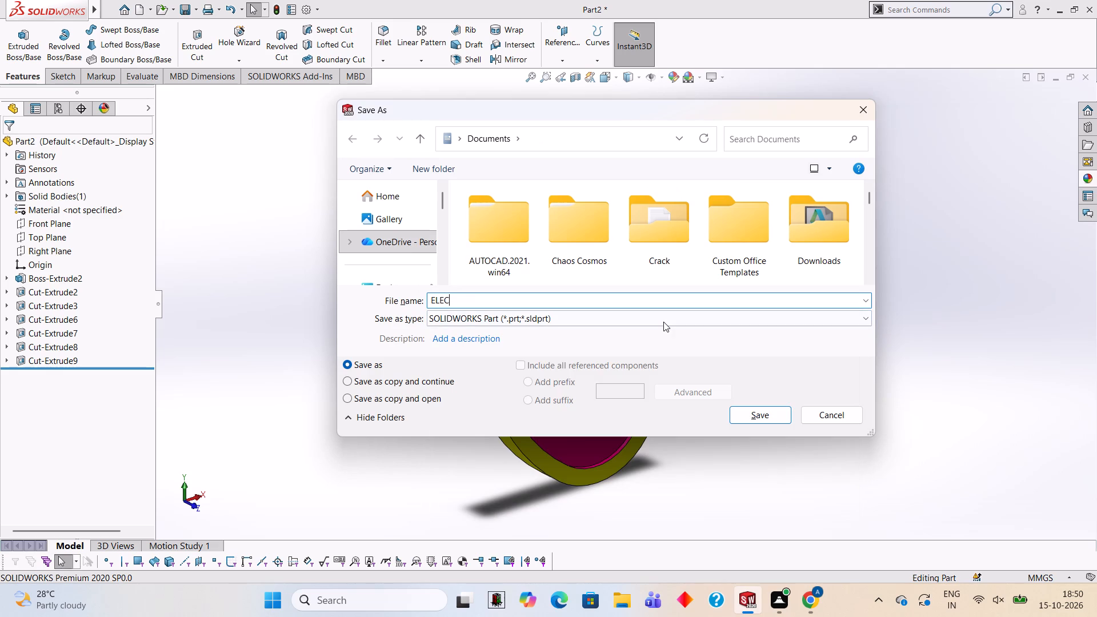
text(TRIC)
key(space)
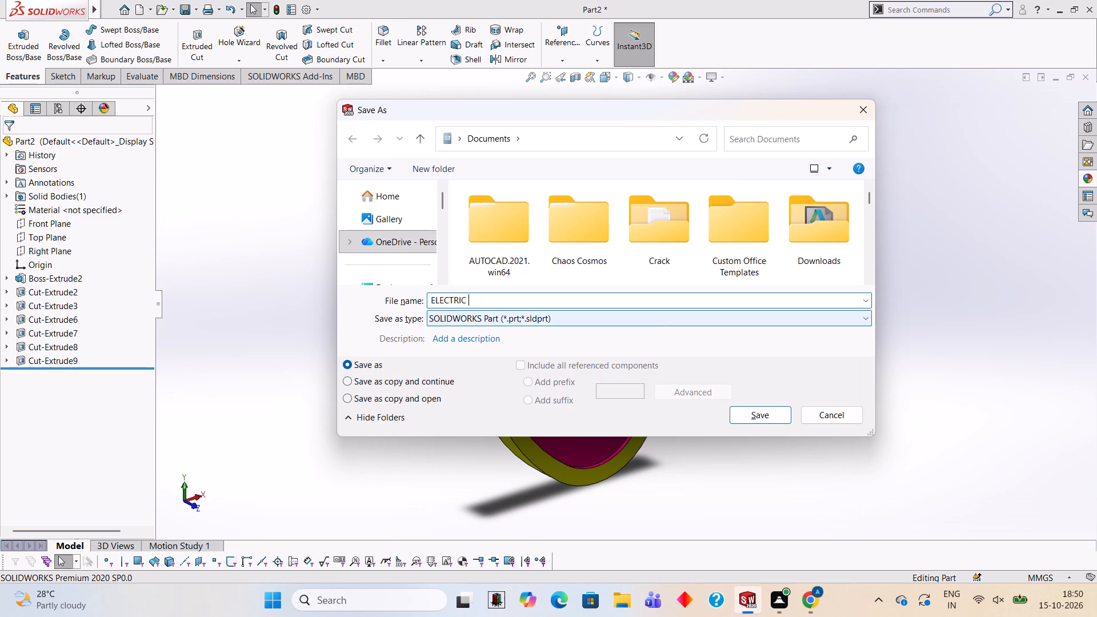
text(PLATE)
key(space)
click(787, 410)
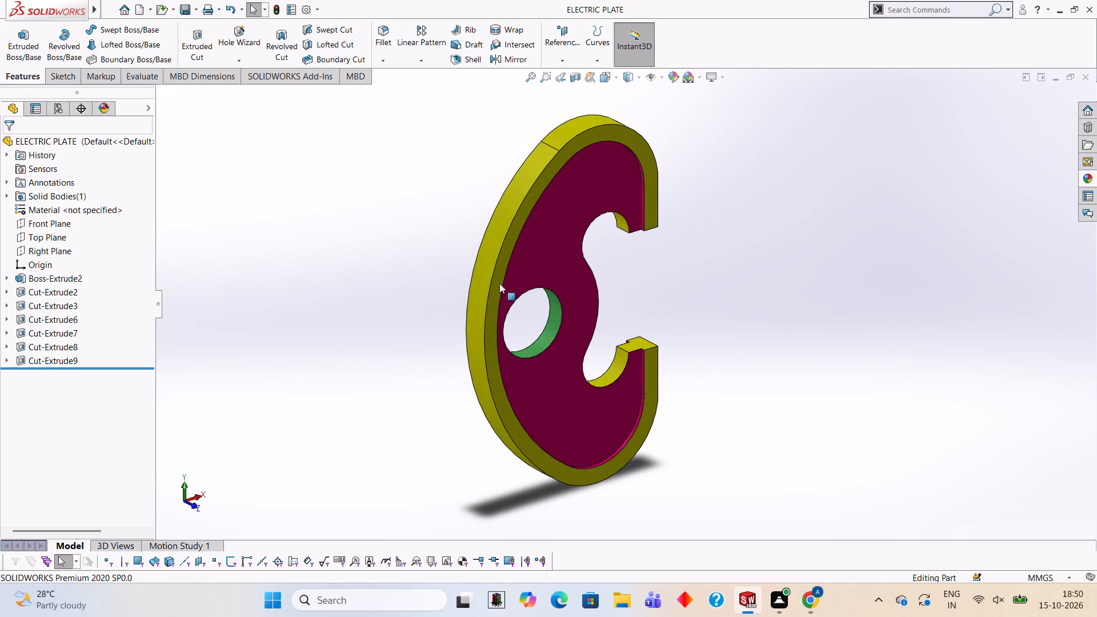
Save a copy of the plate as an Adobe PDF named ELECTRIC PLATE in Documents.
click(198, 6)
click(210, 38)
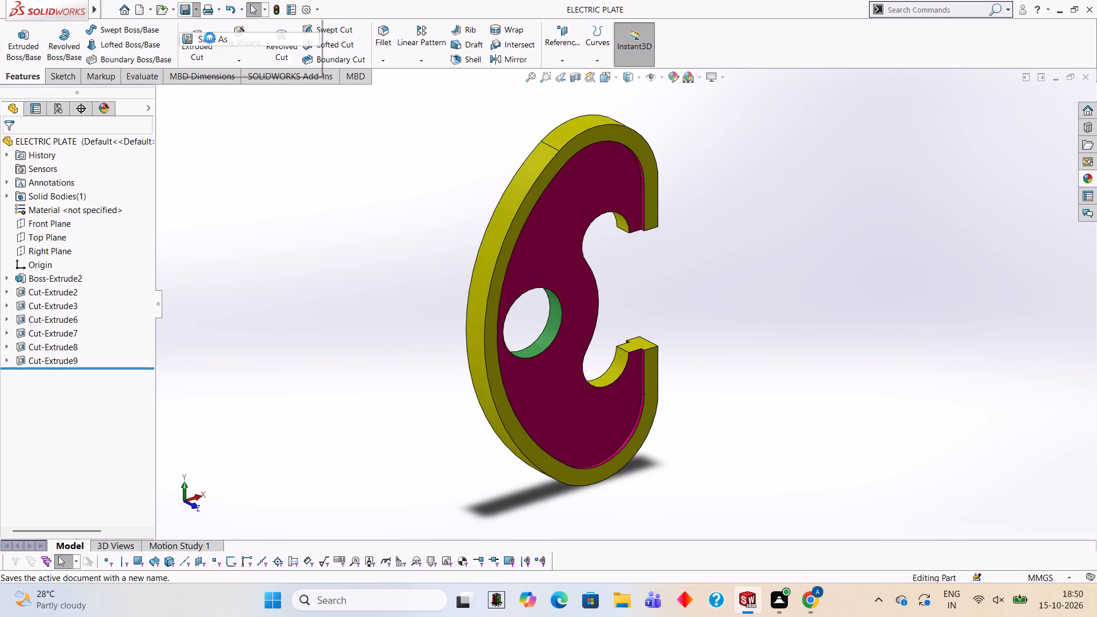
click(525, 324)
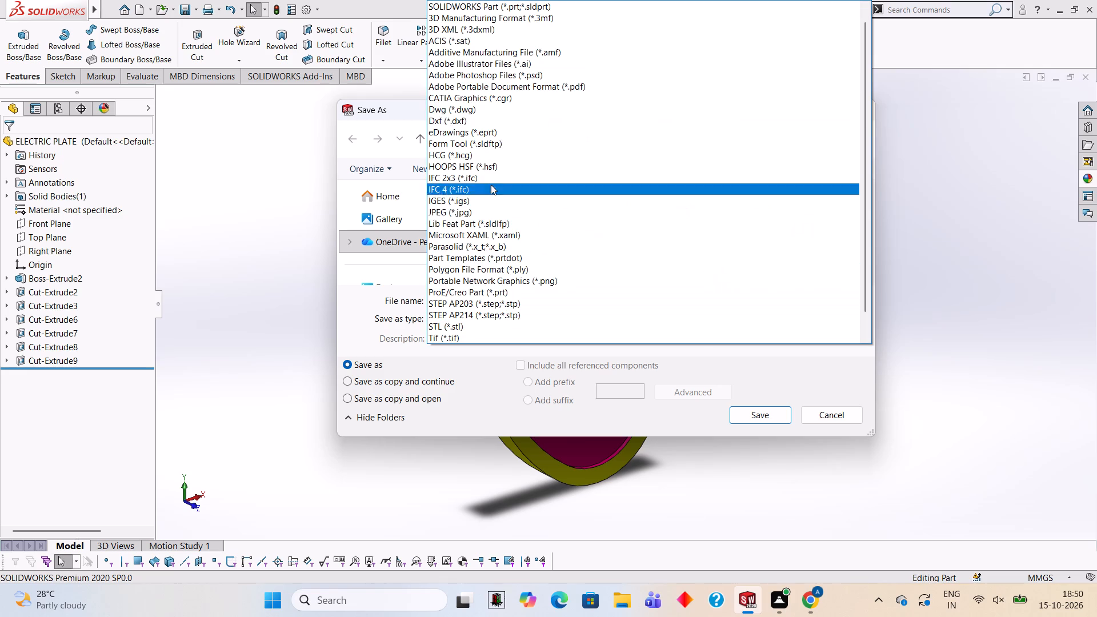
click(498, 82)
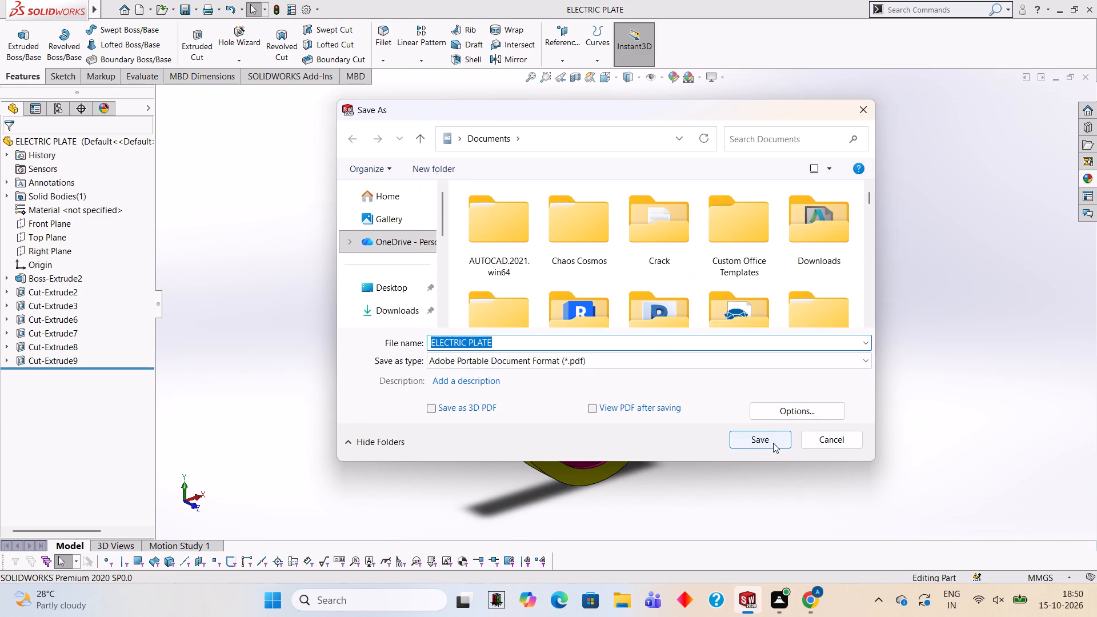
click(773, 443)
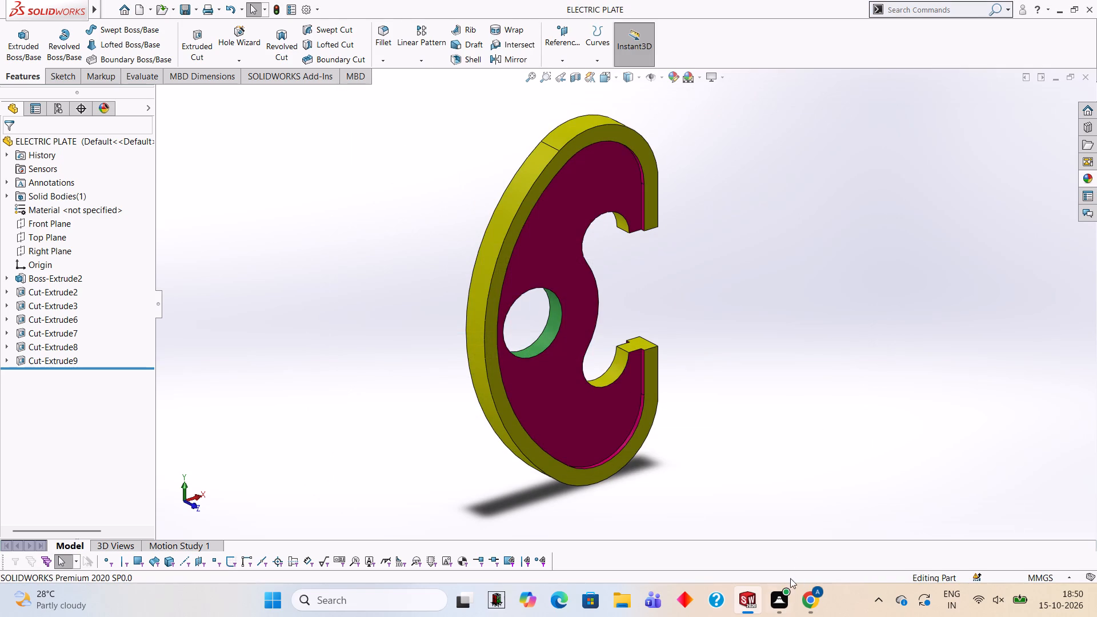